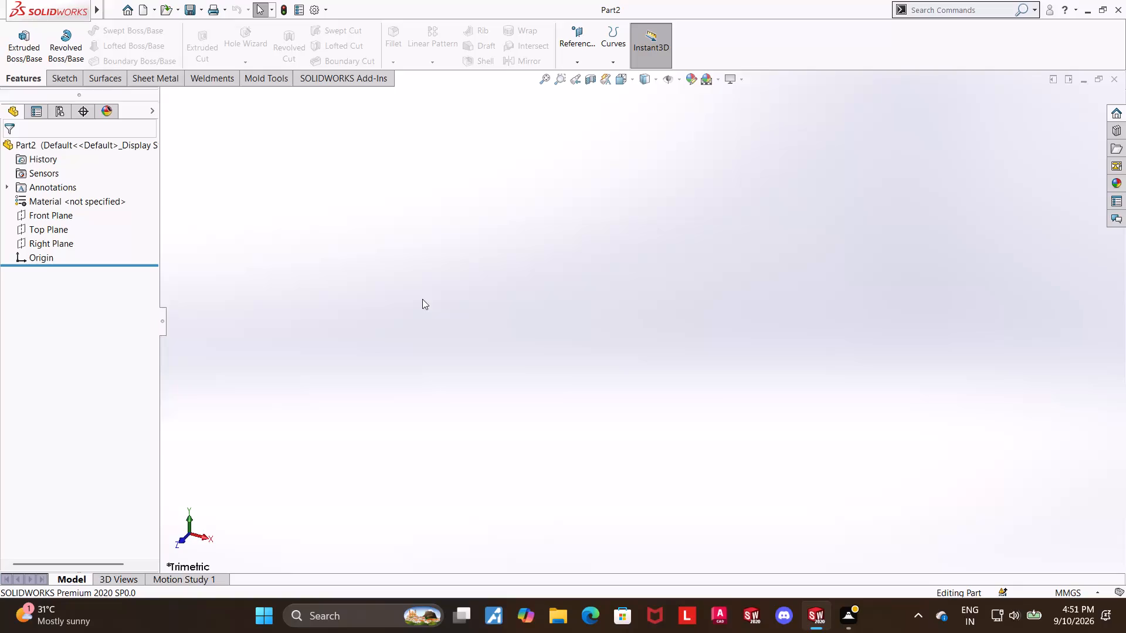
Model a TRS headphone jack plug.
Start a new sketch on the Front Plane.
left_click(45, 216)
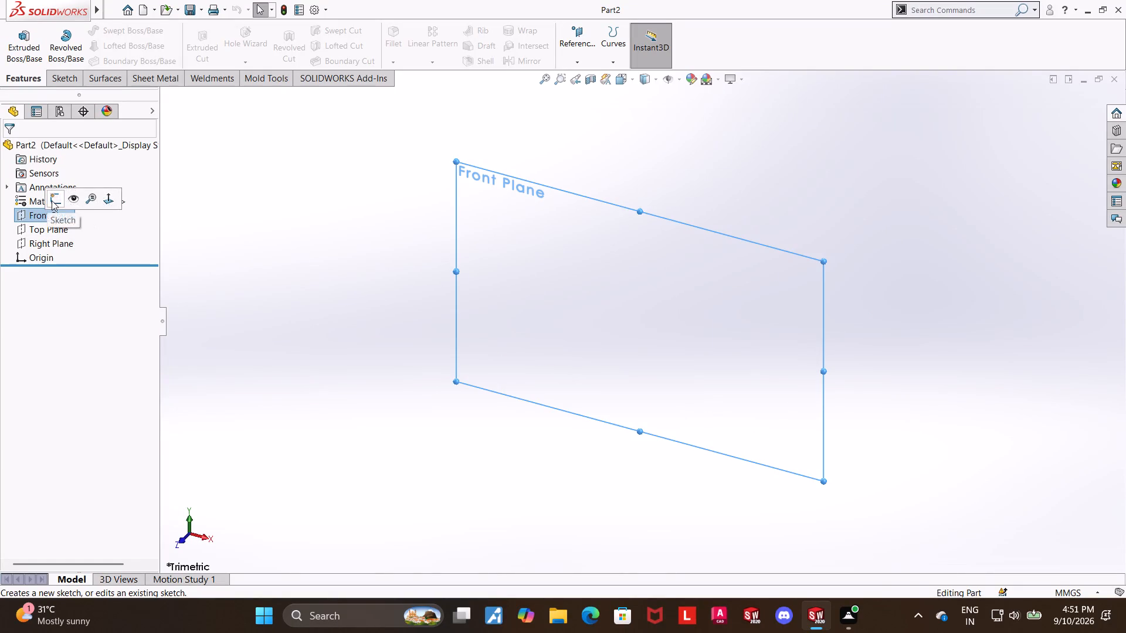
left_click(52, 200)
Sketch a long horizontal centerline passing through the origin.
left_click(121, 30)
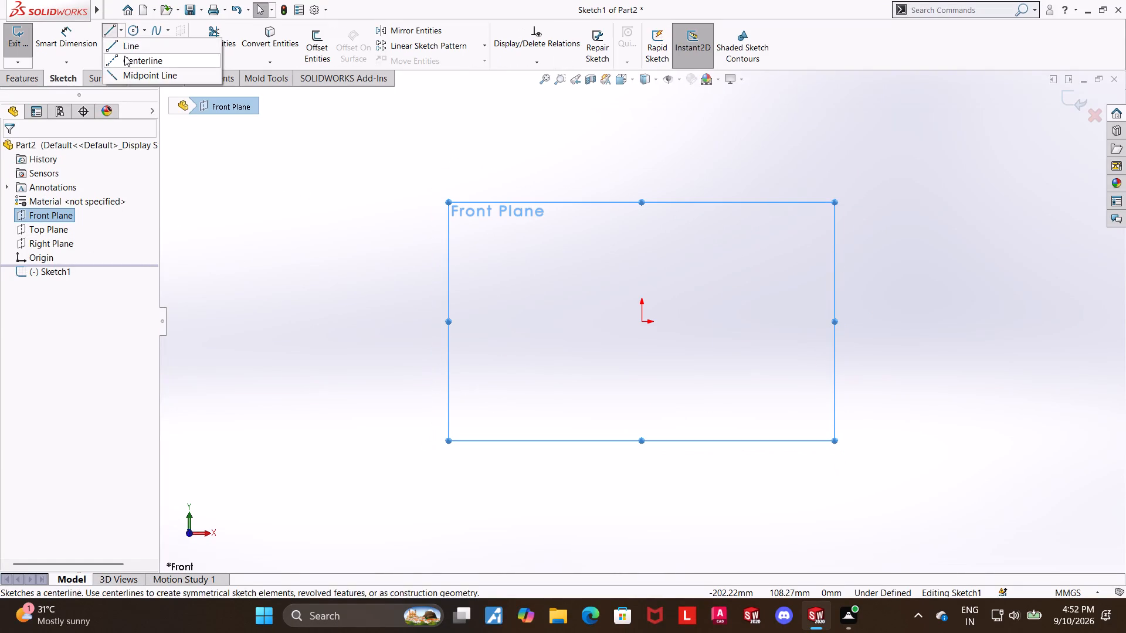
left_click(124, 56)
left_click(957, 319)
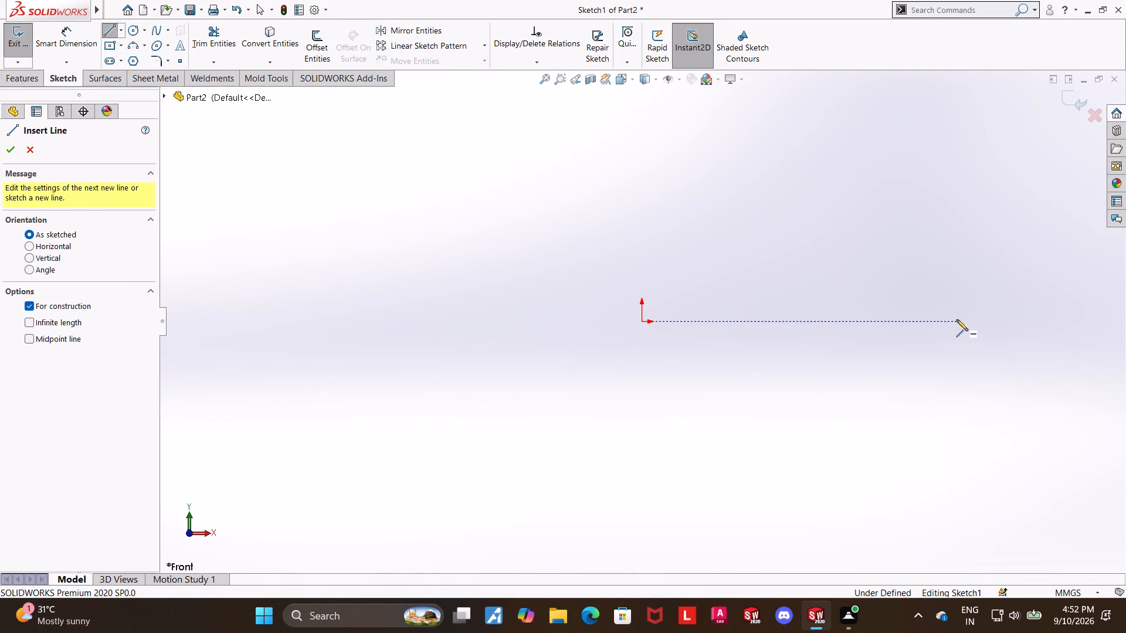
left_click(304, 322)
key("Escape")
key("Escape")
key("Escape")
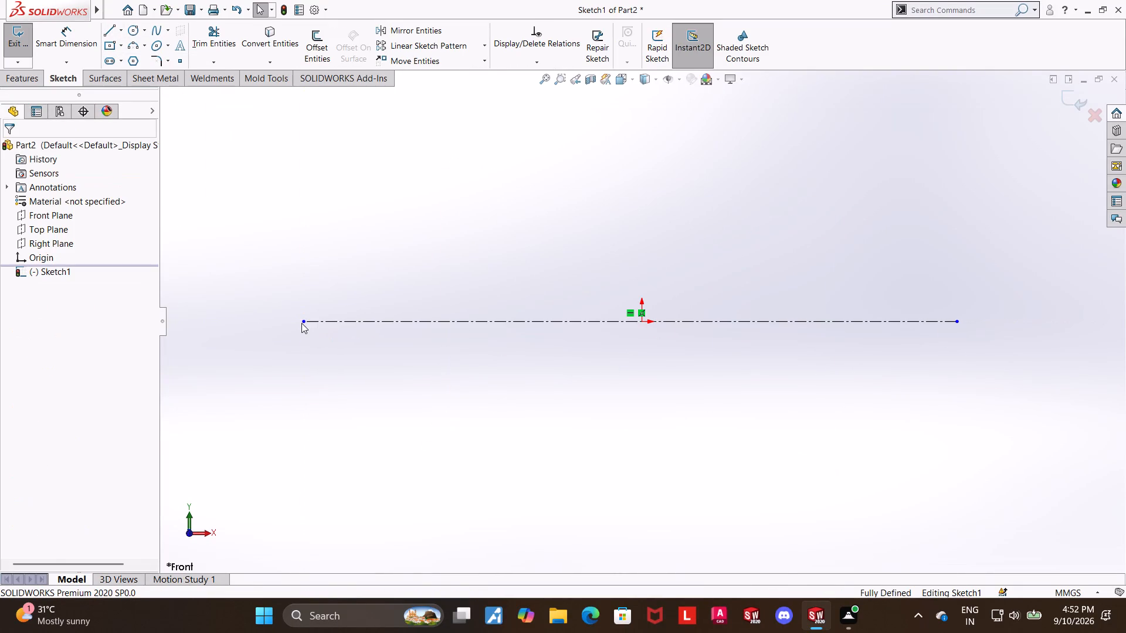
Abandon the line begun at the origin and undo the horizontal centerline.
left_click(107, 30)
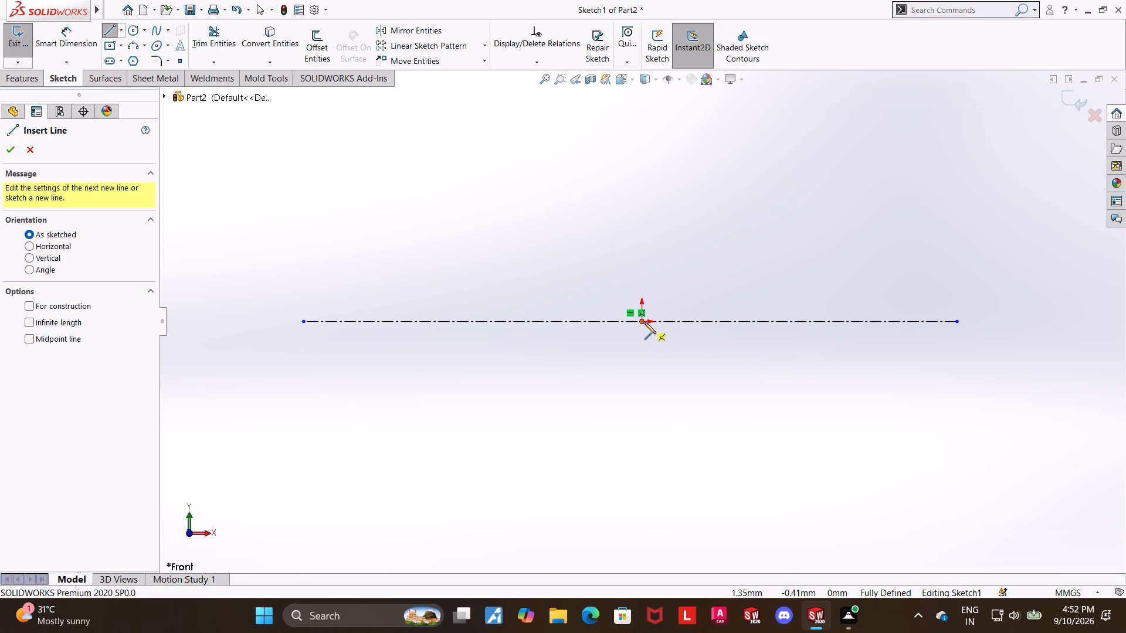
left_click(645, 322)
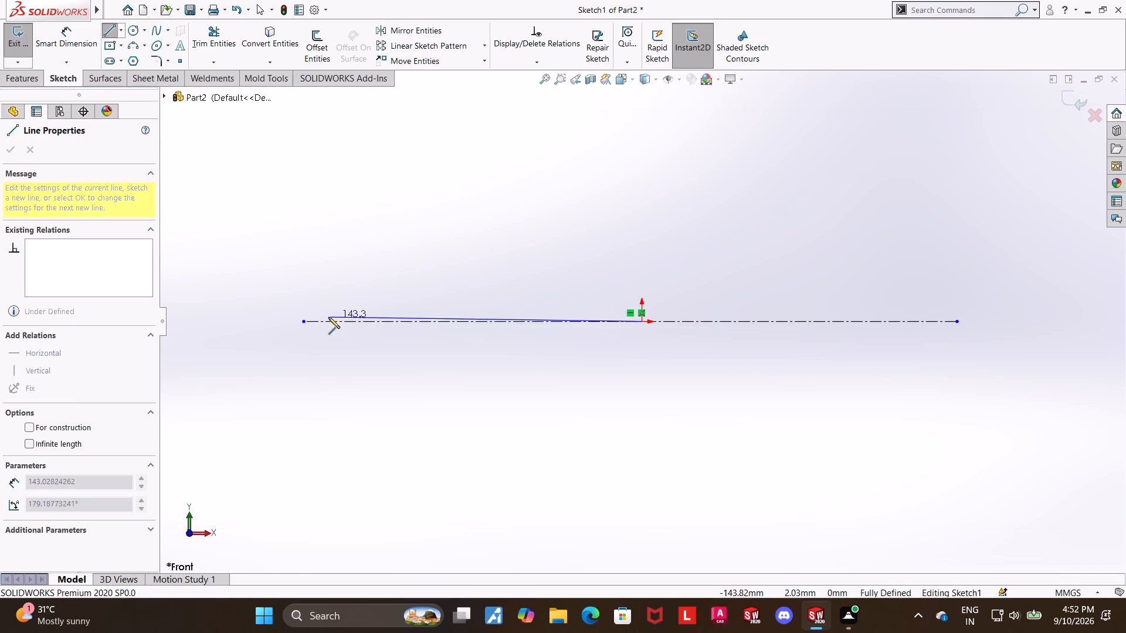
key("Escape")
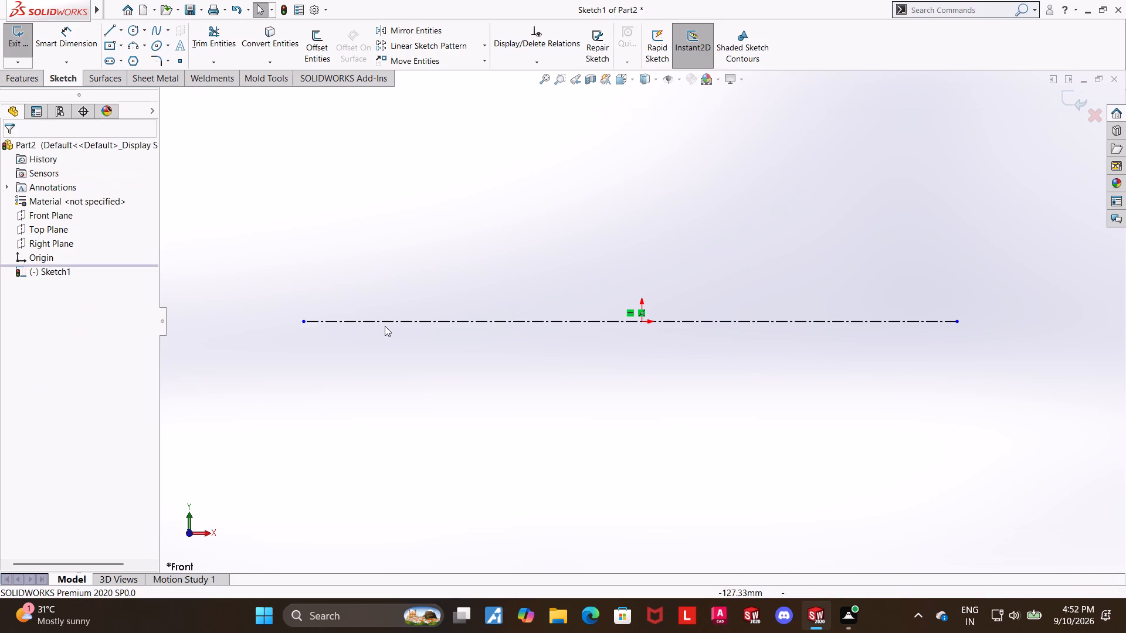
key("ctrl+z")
Sketch a horizontal baseline about 155 mm leftward from the origin, a vertical line up from its end, and a top edge about 41 mm long.
left_click(114, 29)
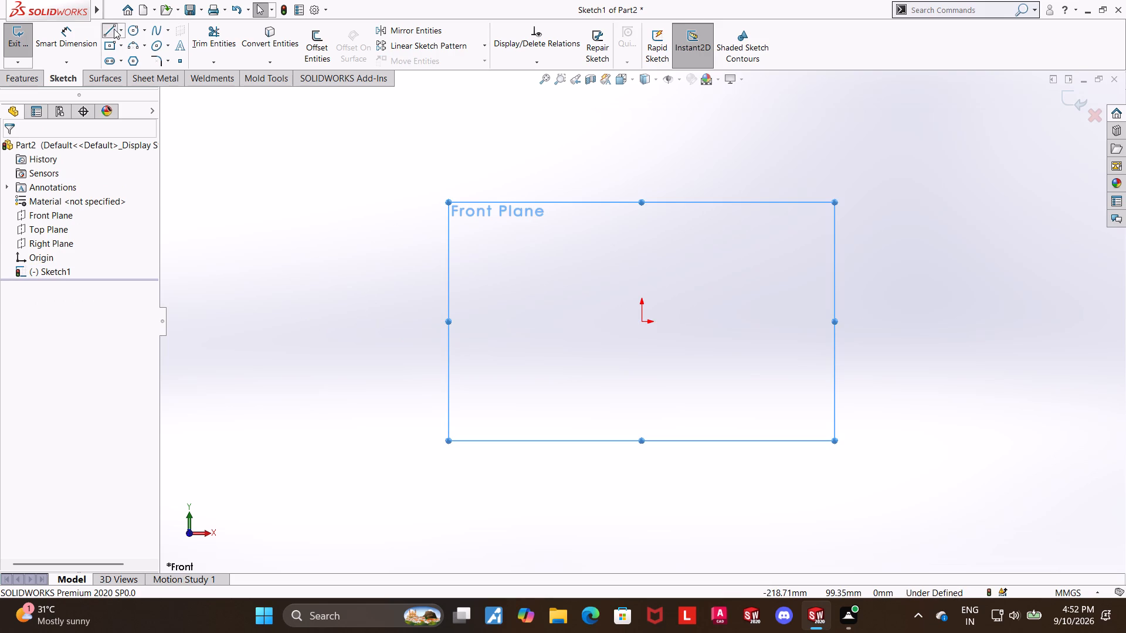
left_click(642, 323)
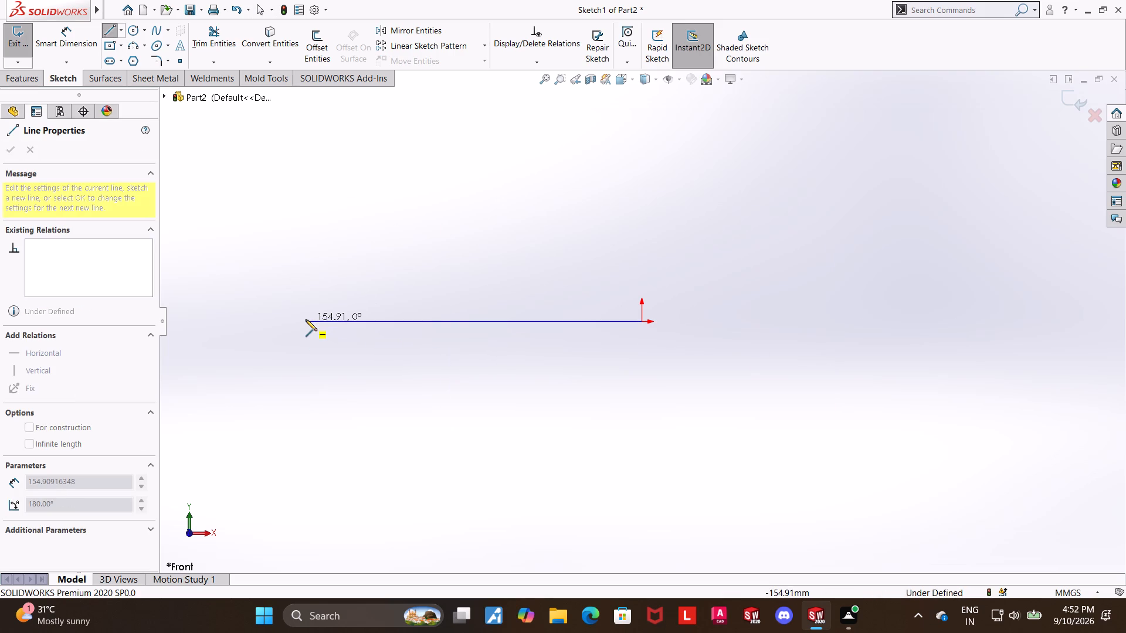
left_click(306, 319)
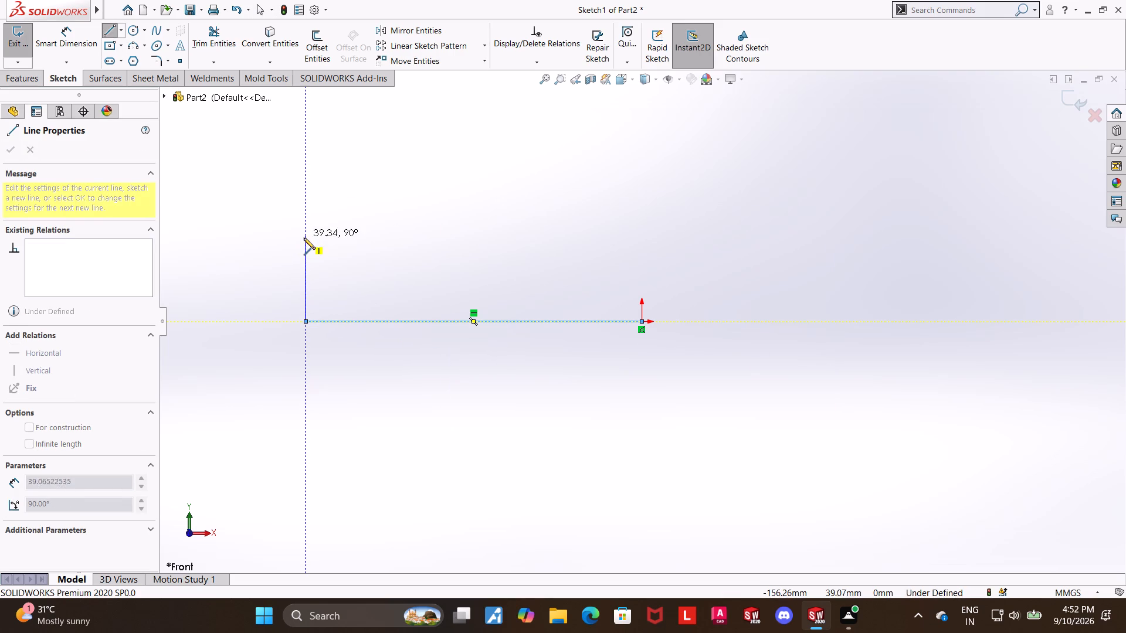
left_click(307, 245)
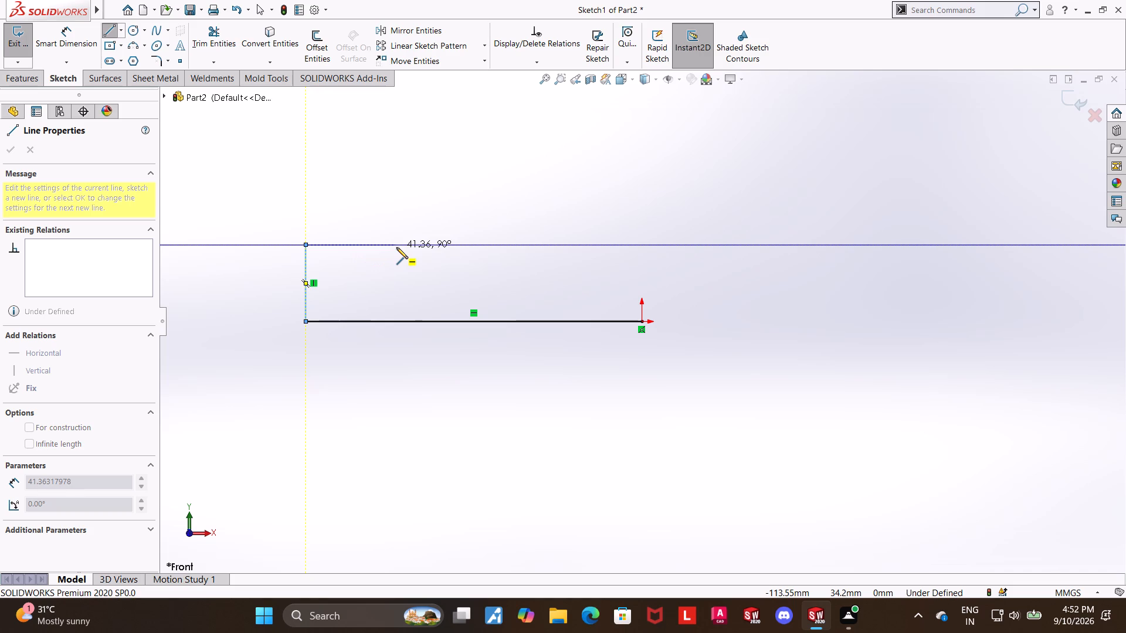
left_click(396, 247)
Continue the profile from the top edge with two downward shoulders, a short horizontal ledge between them and a longer horizontal line after.
left_click(395, 267)
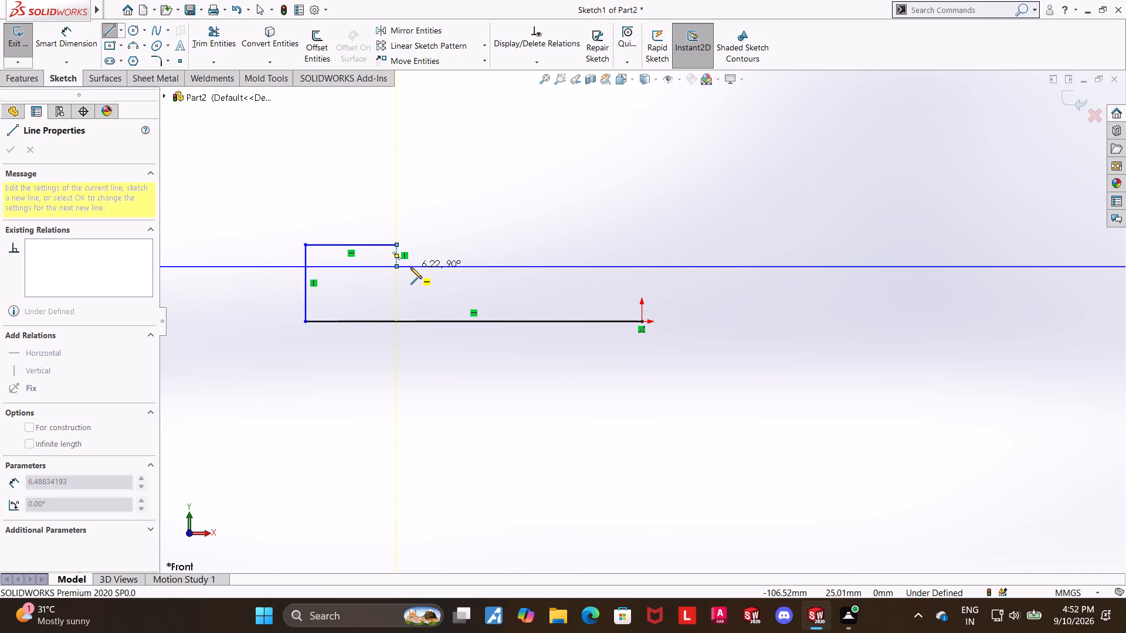
left_click(411, 267)
double_click(409, 293)
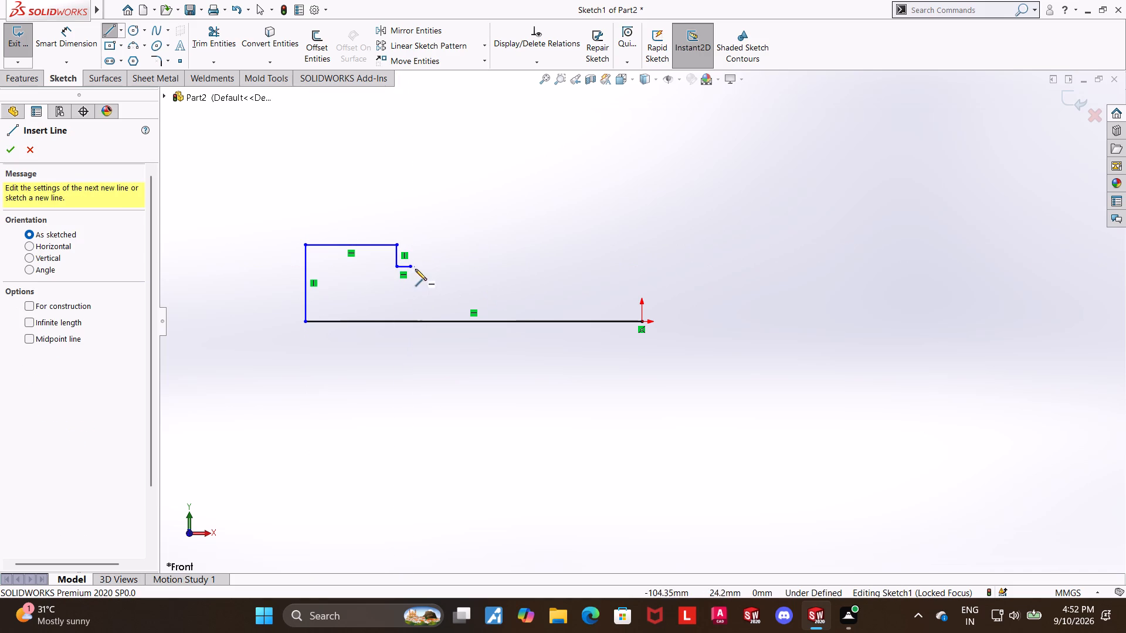
left_click(413, 267)
left_click(413, 286)
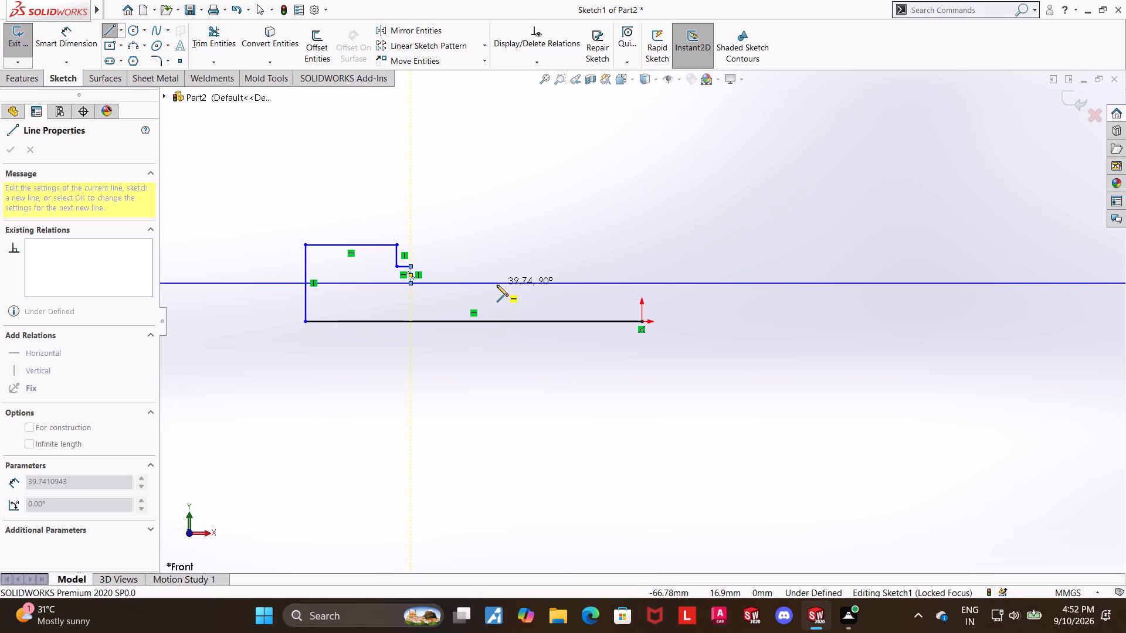
left_click(462, 284)
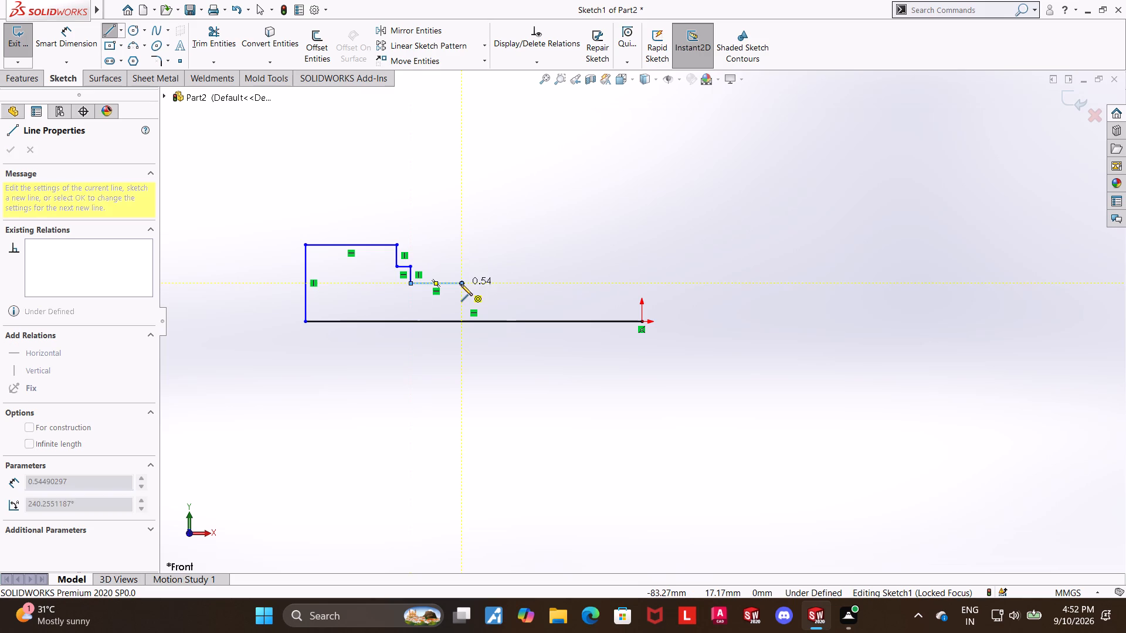
Add a rectangular groove about 4 mm deep and 16 mm wide to the profile, followed by a horizontal land.
left_click(461, 292)
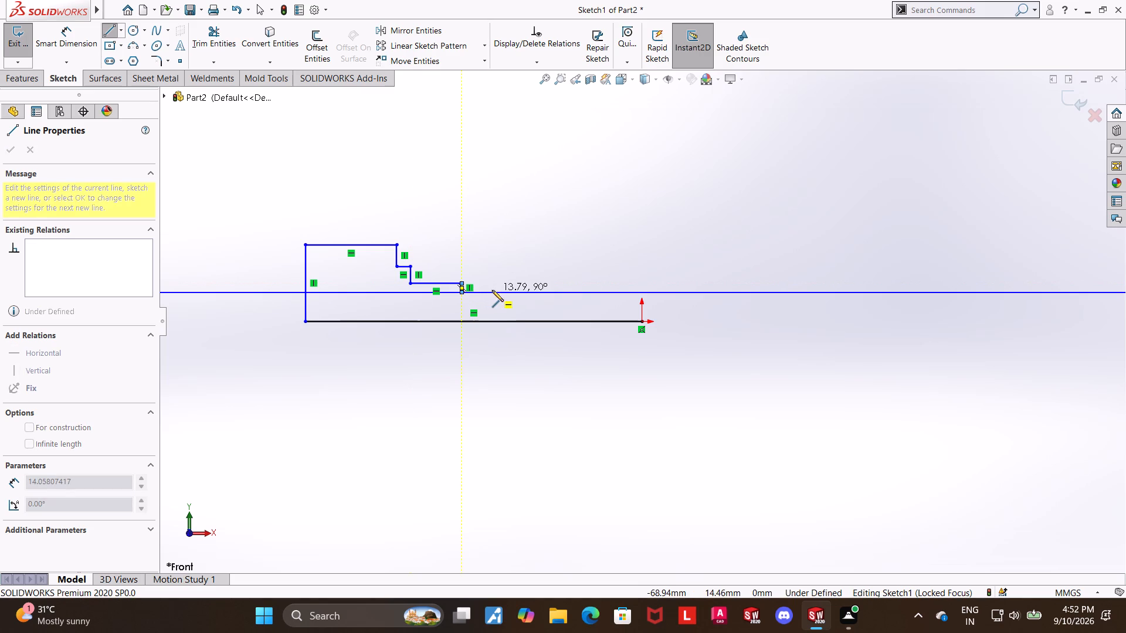
left_click(496, 290)
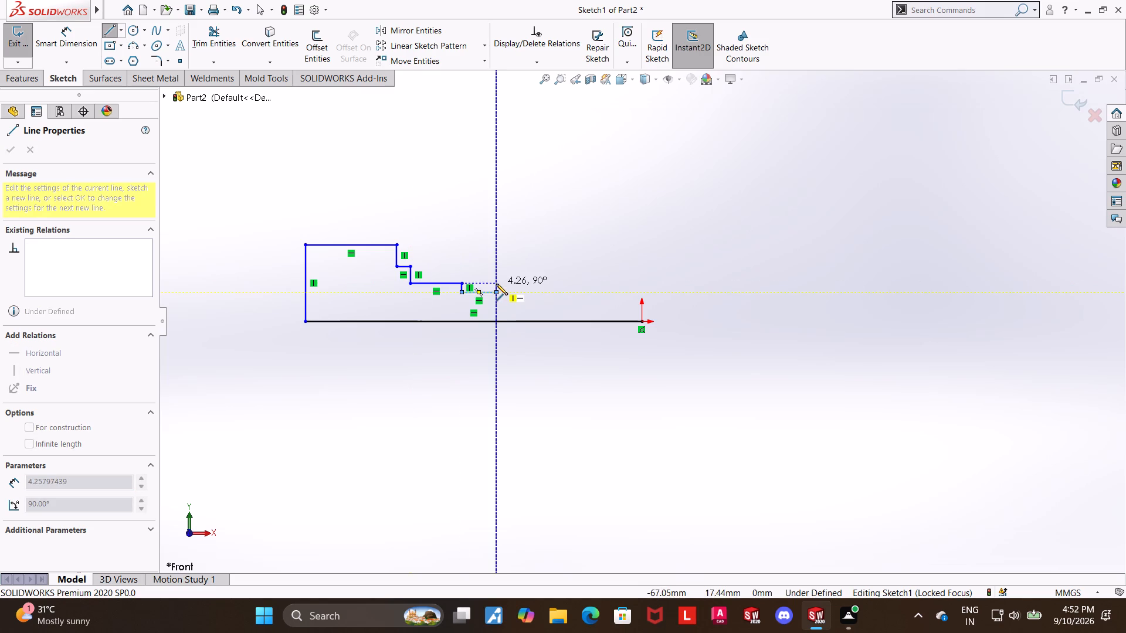
left_click(496, 284)
left_click(521, 281)
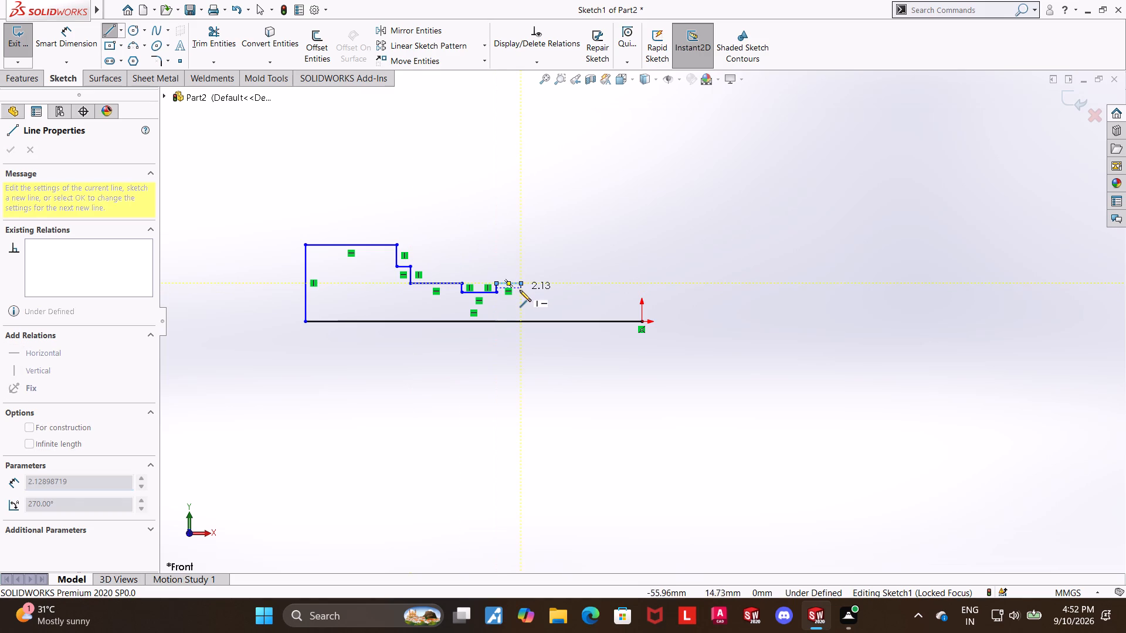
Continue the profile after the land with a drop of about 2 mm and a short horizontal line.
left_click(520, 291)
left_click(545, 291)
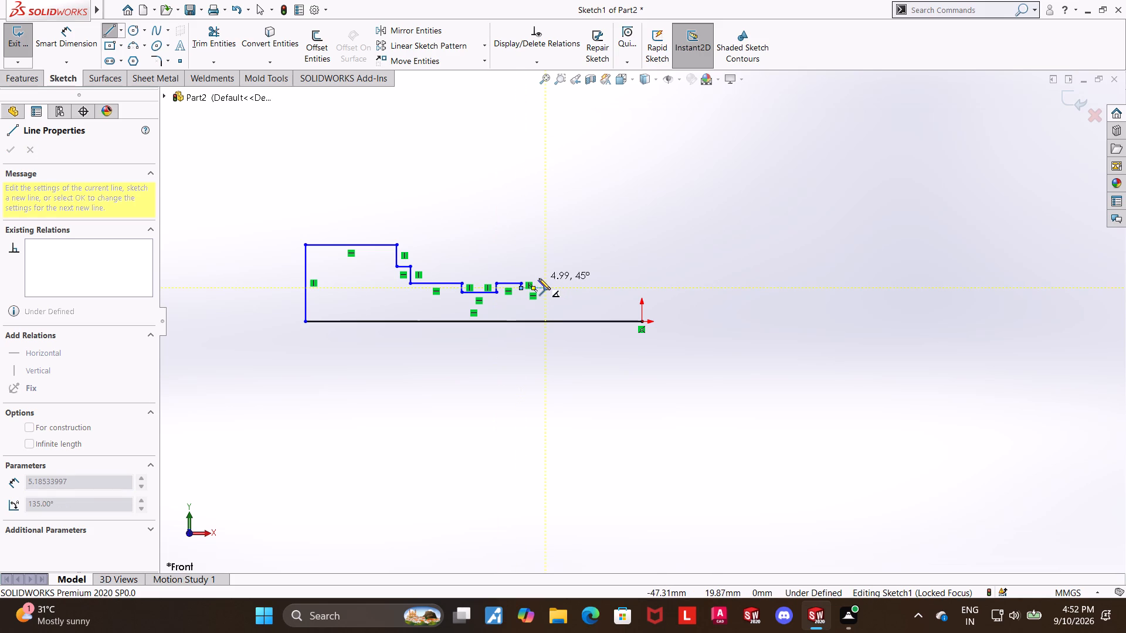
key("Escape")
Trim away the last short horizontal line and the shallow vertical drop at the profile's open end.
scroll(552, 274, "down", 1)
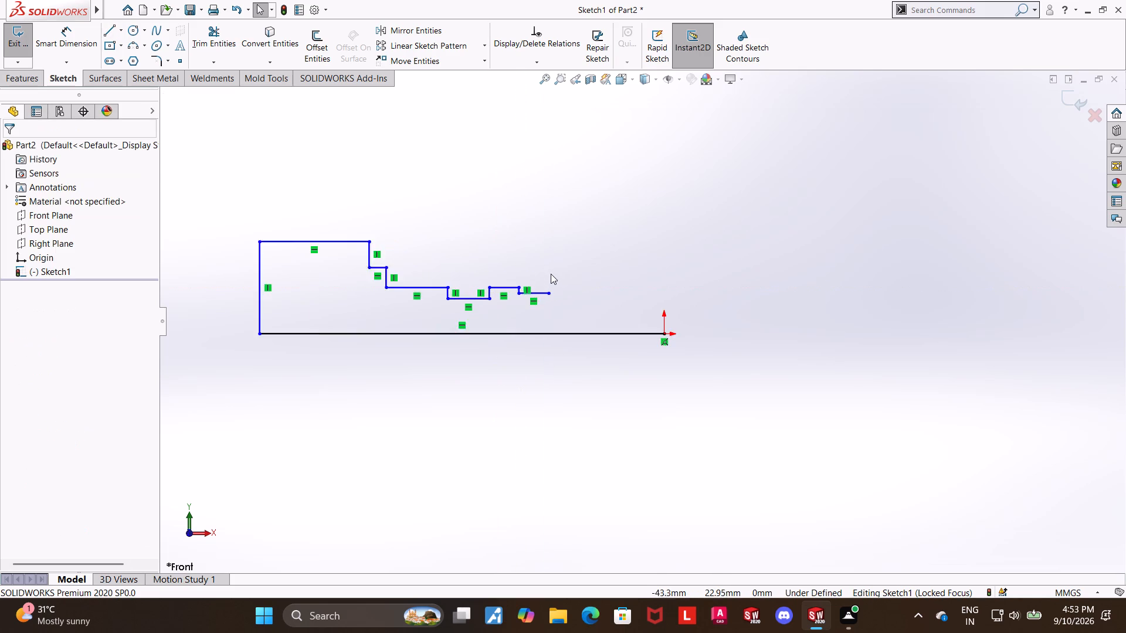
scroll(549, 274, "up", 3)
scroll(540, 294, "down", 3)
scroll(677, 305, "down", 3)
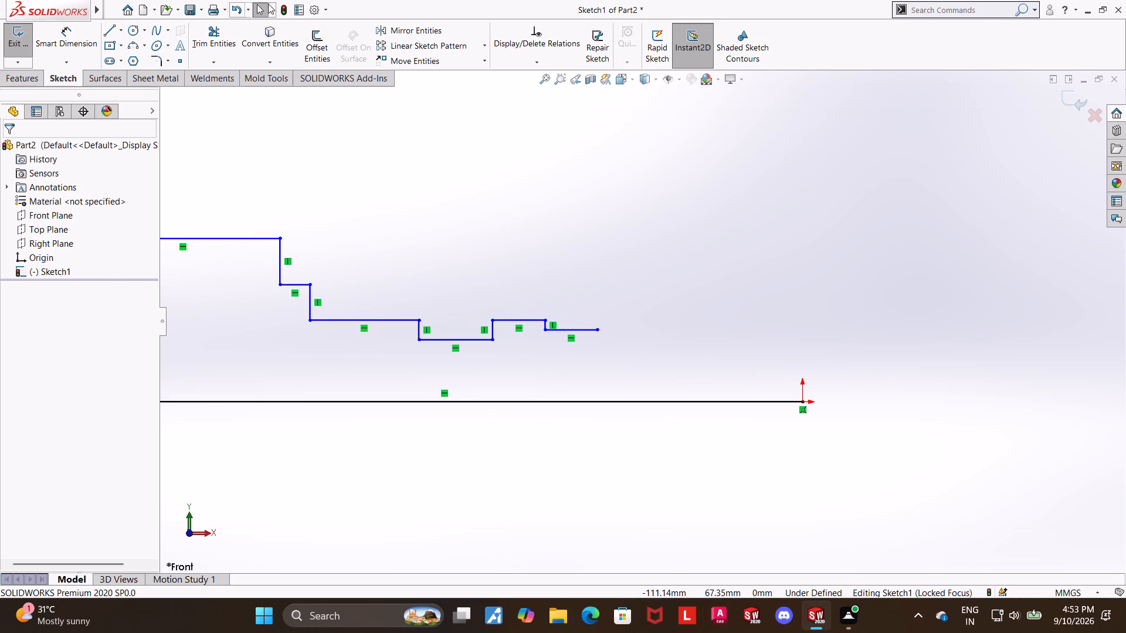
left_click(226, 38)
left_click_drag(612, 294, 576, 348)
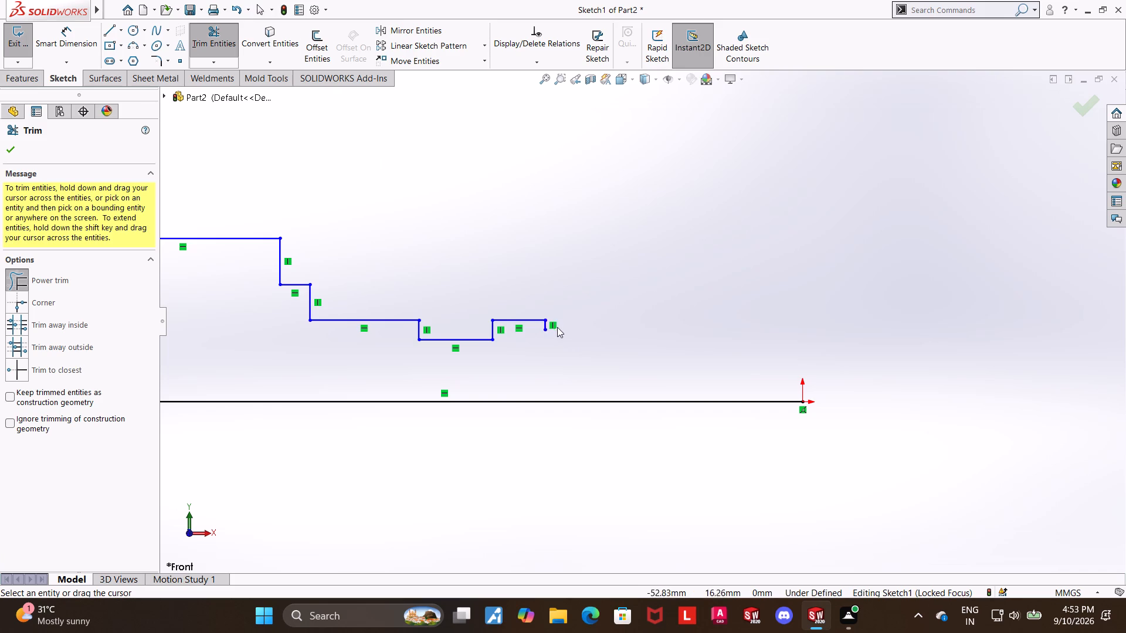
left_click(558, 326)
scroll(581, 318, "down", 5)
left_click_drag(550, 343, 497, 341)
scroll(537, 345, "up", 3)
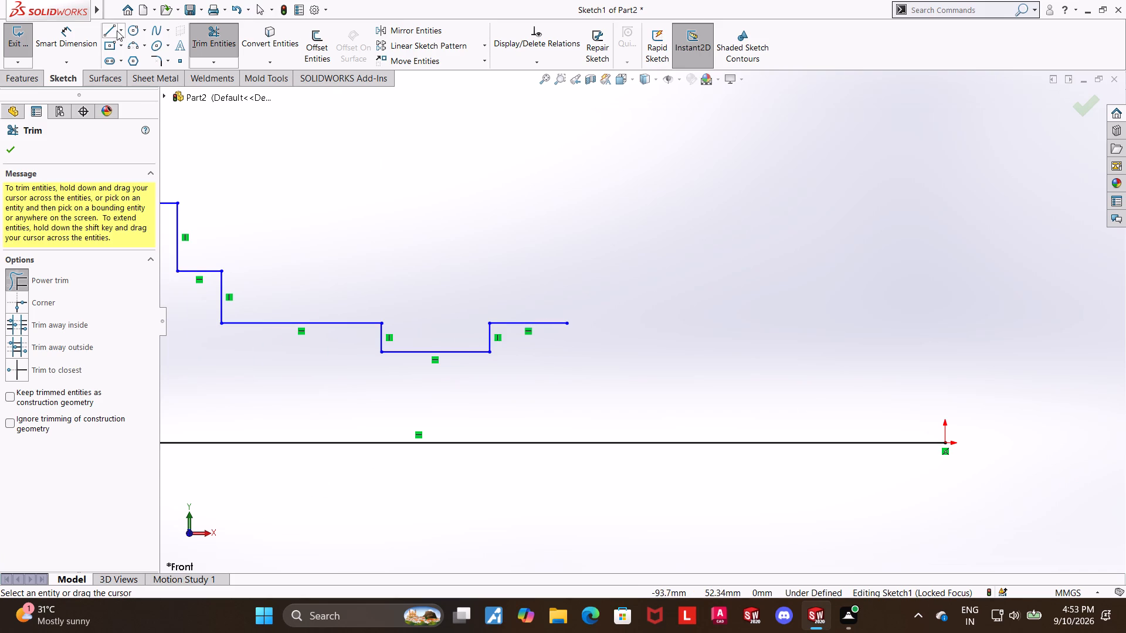
Add a second groove about 4 mm deep and 10 mm wide, followed by a horizontal land about 6 mm long.
left_click(115, 30)
left_click(568, 322)
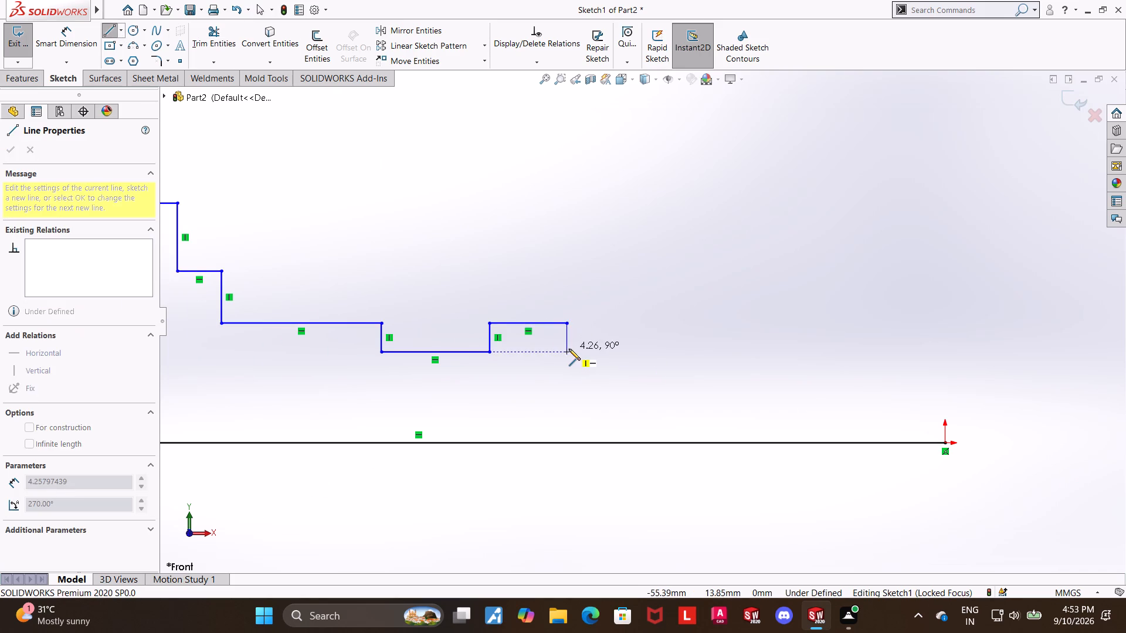
left_click(568, 349)
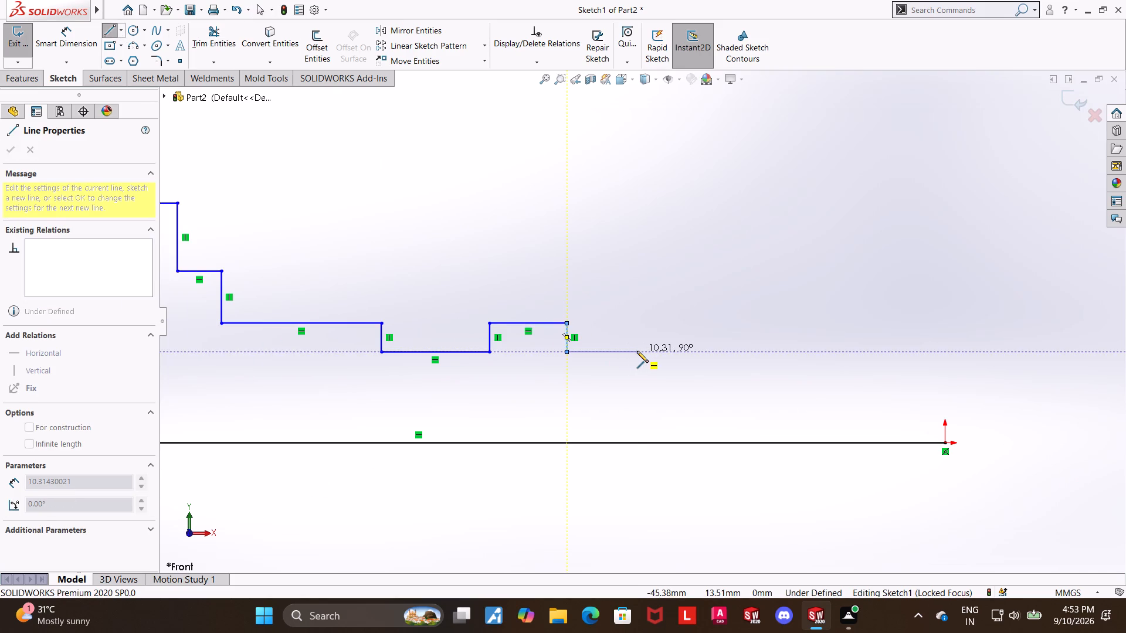
left_click(637, 351)
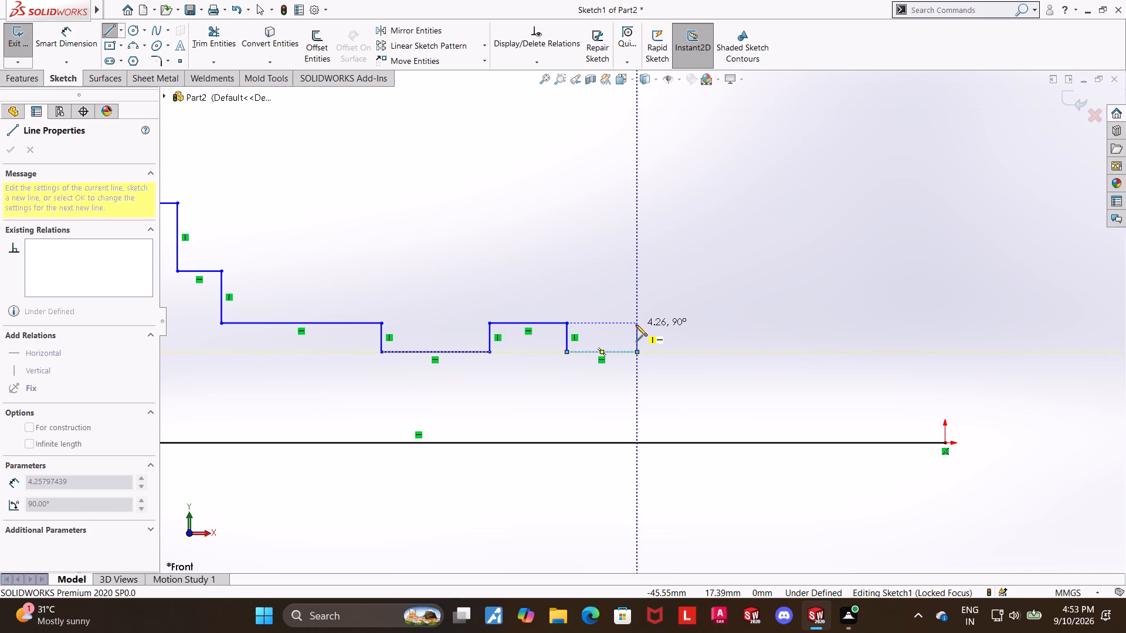
left_click(636, 324)
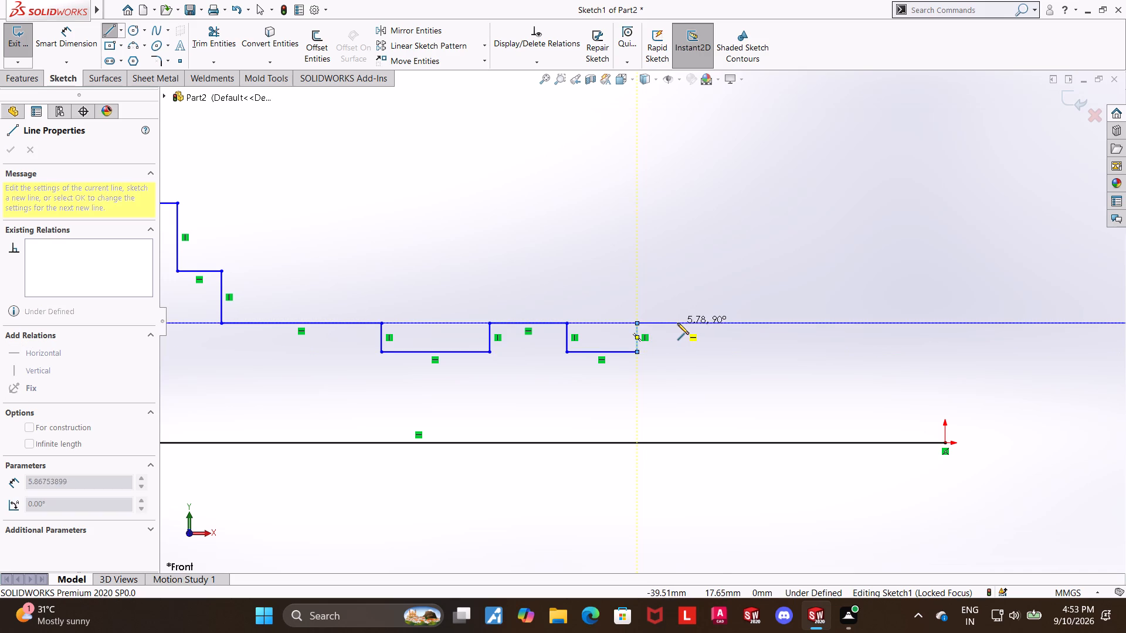
left_click(679, 323)
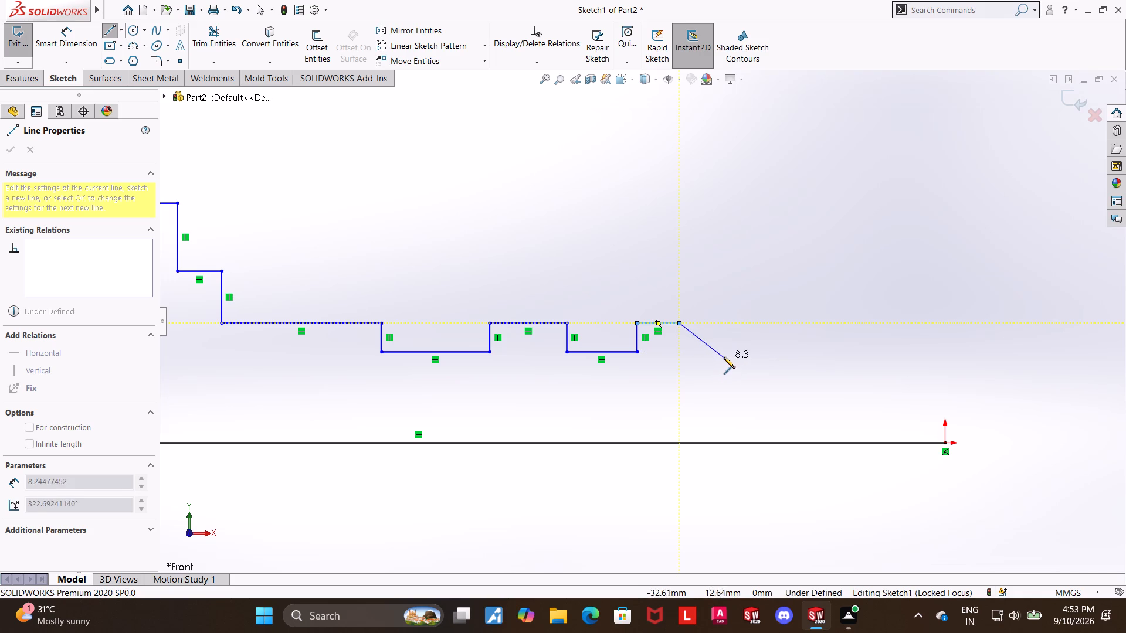
Close the profile with a downward slope, a long rising slope, a falling slope about 15 mm long and a vertical line about 8 mm to the origin.
left_click(724, 357)
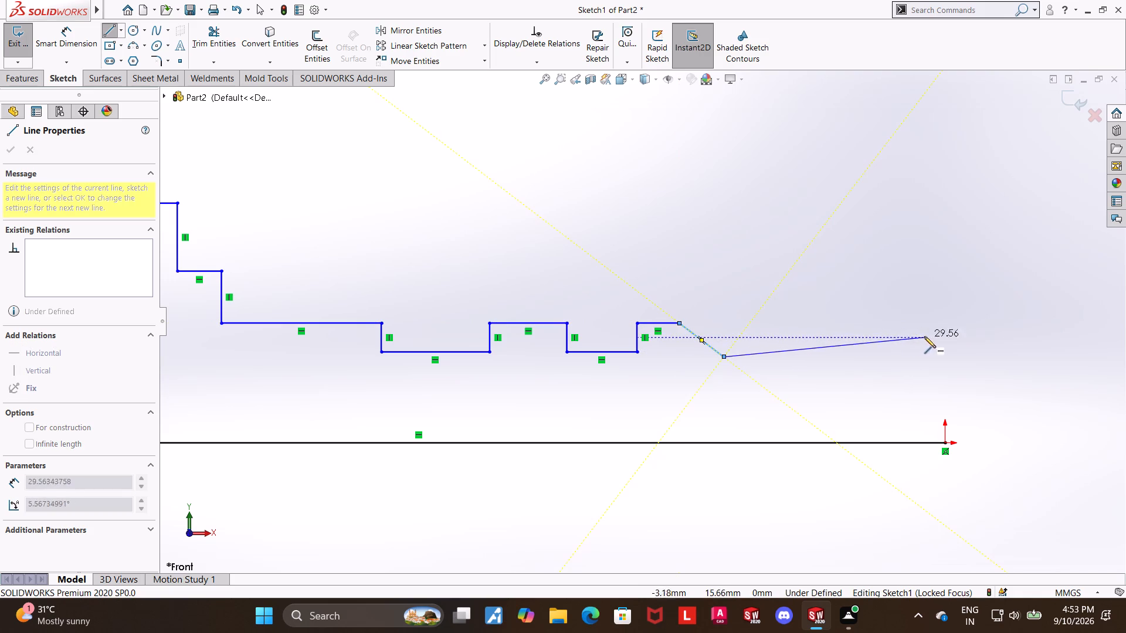
left_click(861, 330)
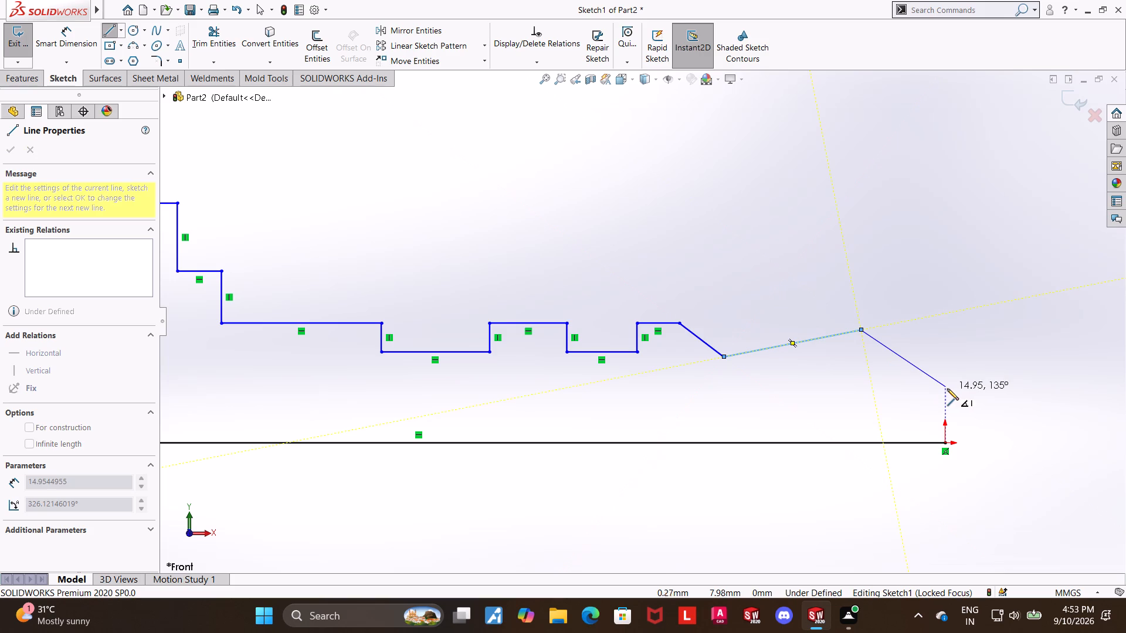
left_click(947, 389)
left_click(945, 442)
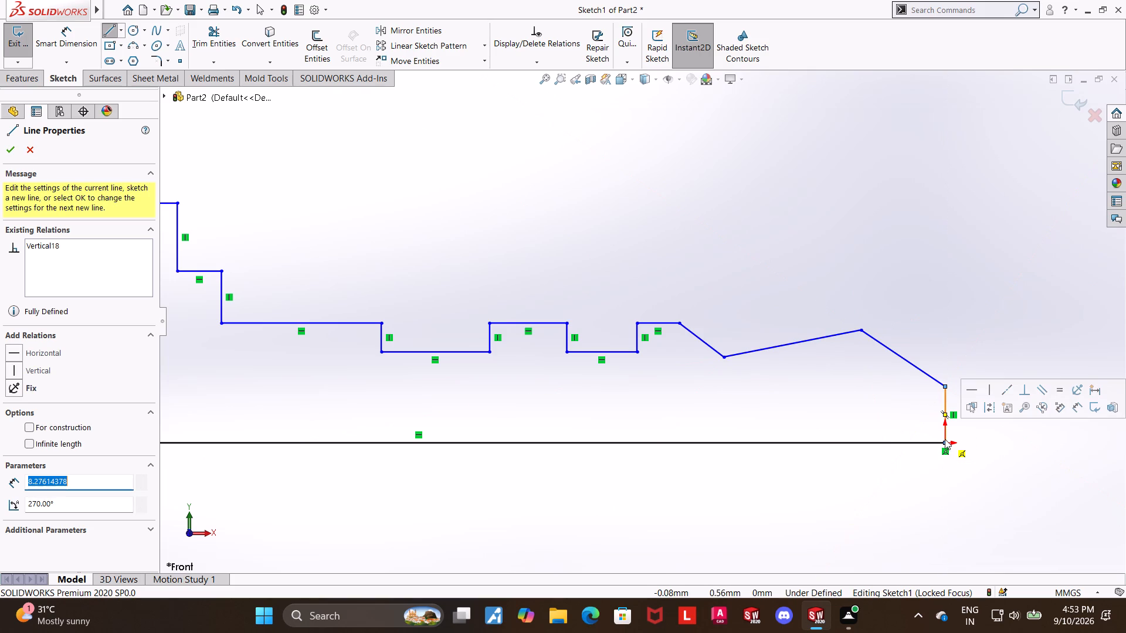
key("Escape")
key("Escape")
scroll(662, 401, "up", 3)
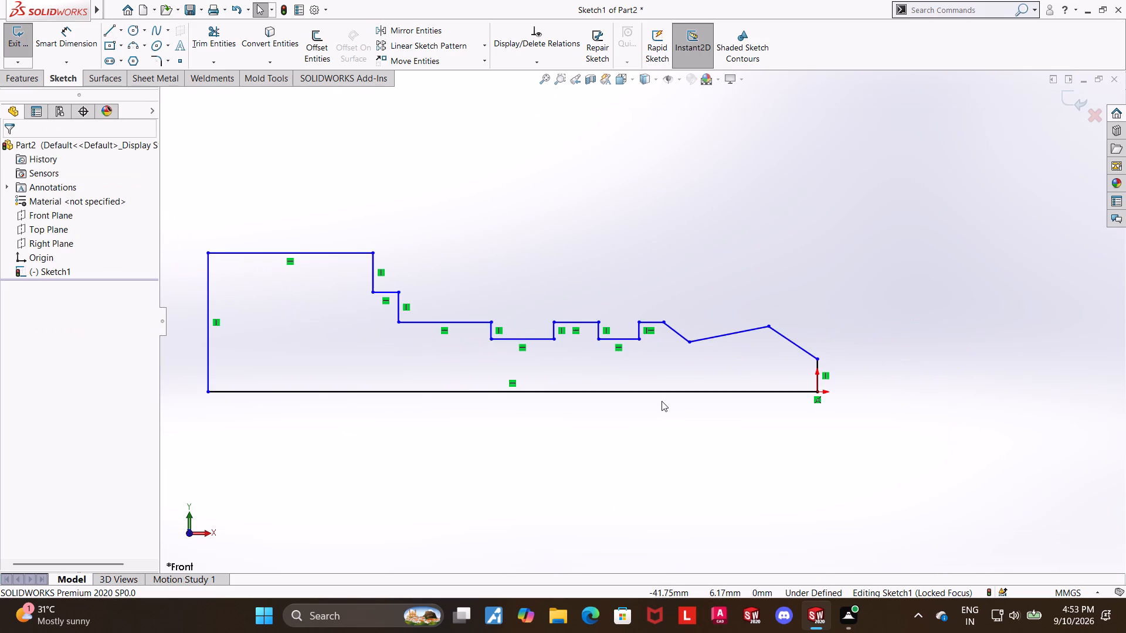
scroll(295, 310, "up", 2)
scroll(258, 293, "down", 3)
key("Escape")
key("Escape")
Place a Smart Dimension for the full length of the profile's horizontal baseline.
left_click(57, 35)
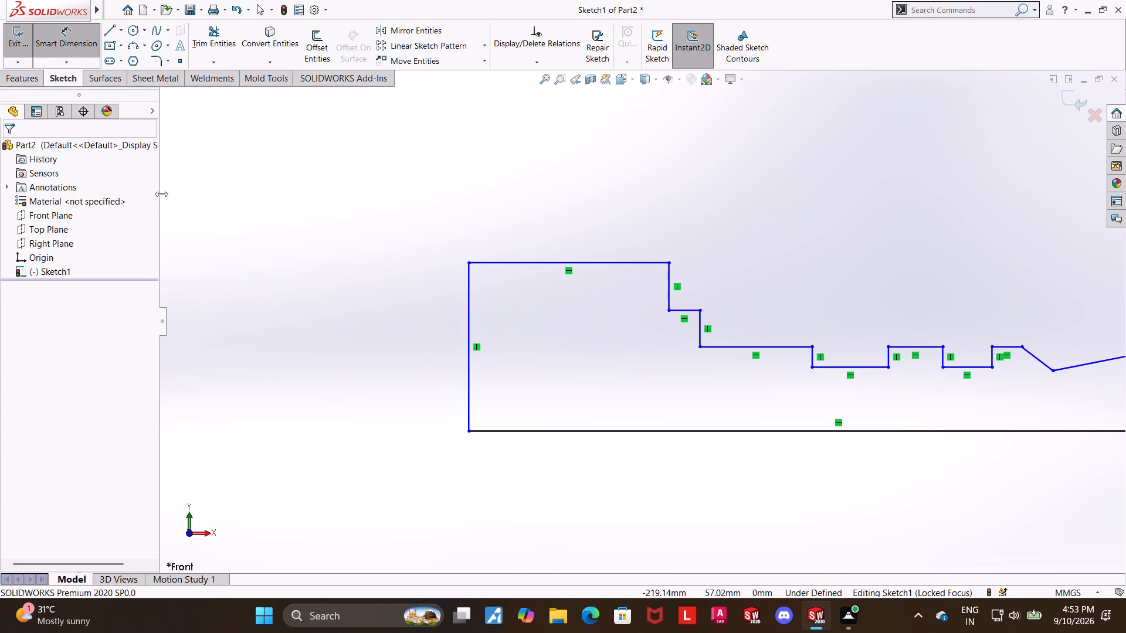
scroll(395, 275, "up", 4)
left_click(798, 375)
left_click(785, 439)
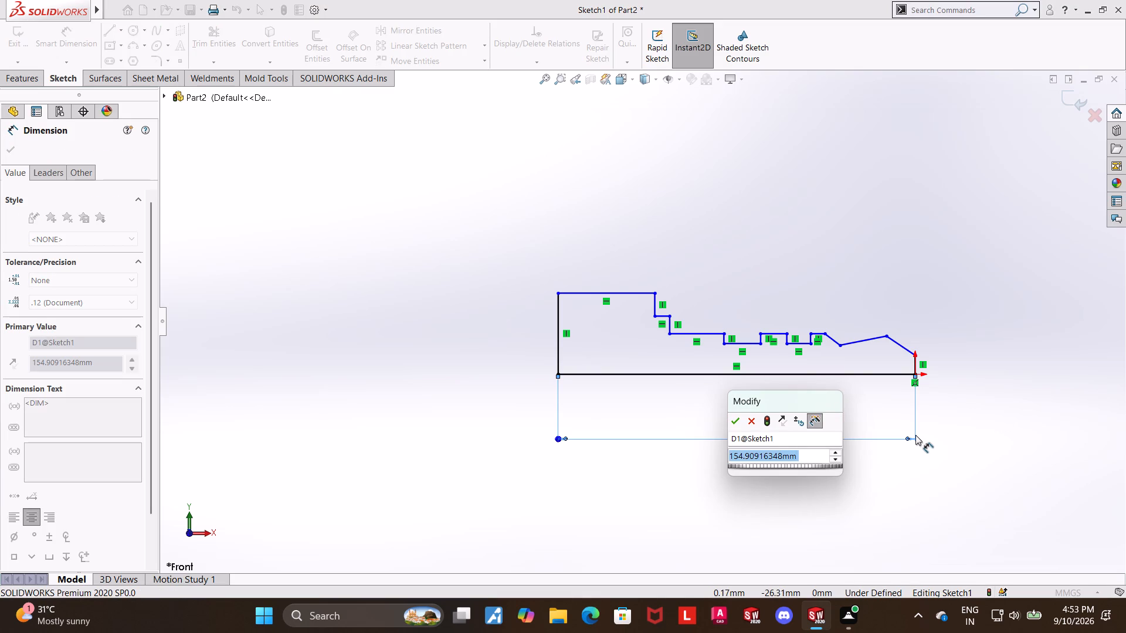
Switch to File Explorer and open the Jack Sketch reference image from the Downloads folder.
left_click(568, 619)
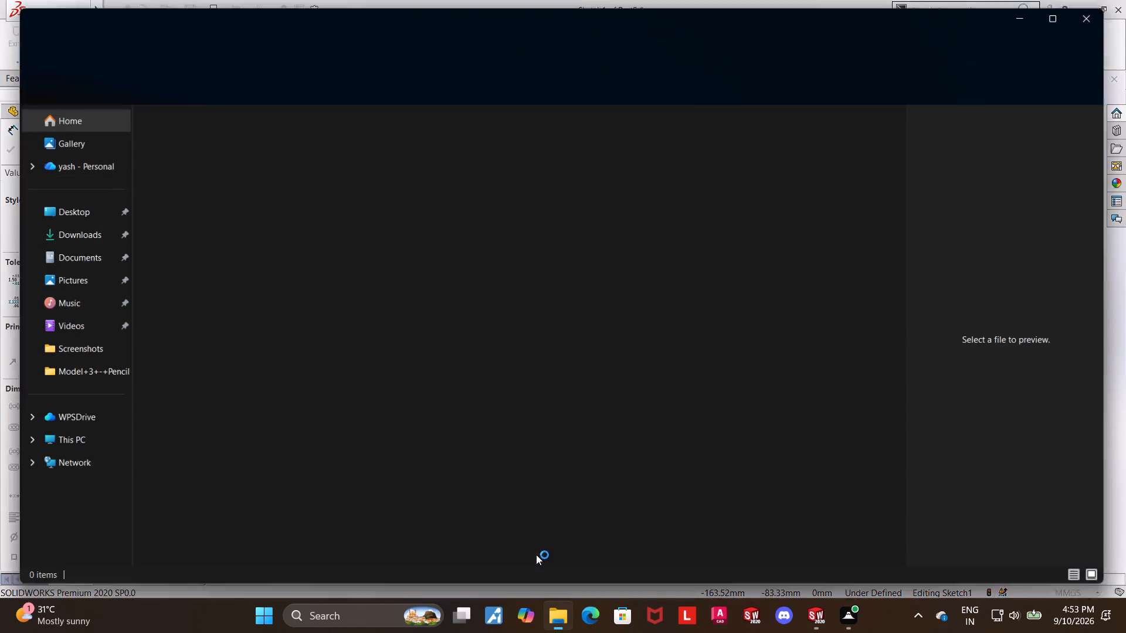
left_click(54, 240)
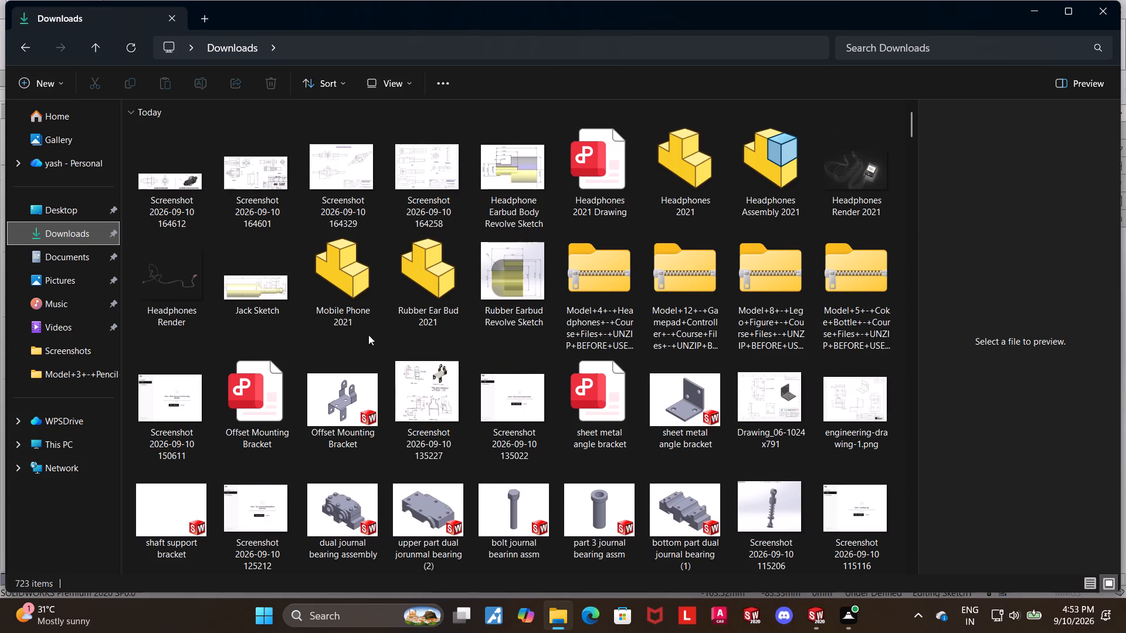
double_click(253, 303)
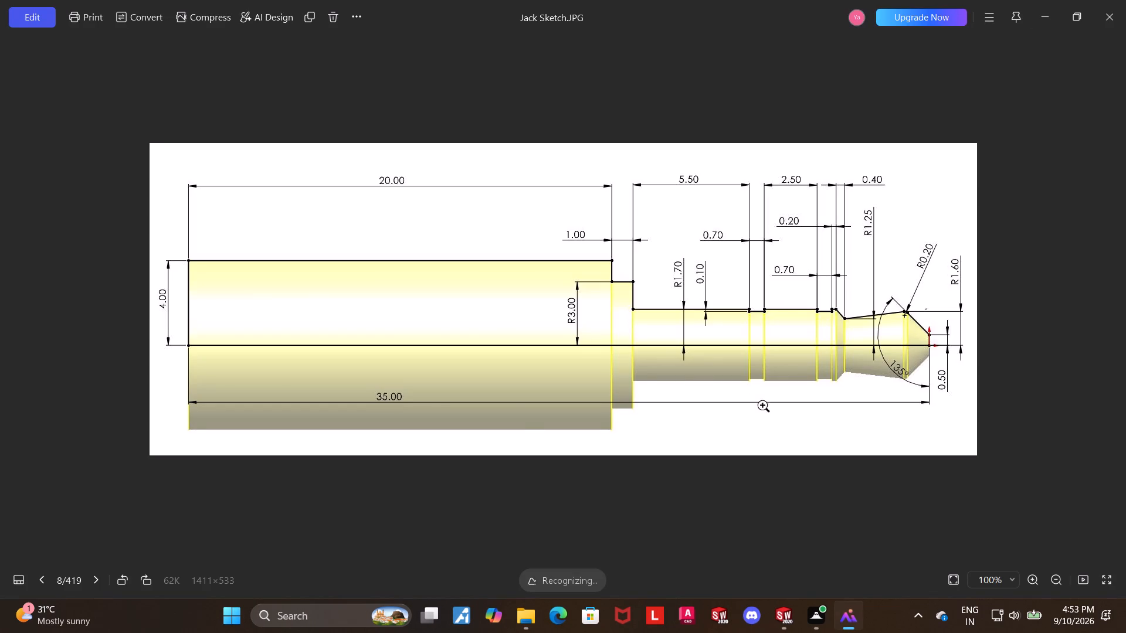
Return to SOLIDWORKS and set the baseline's overall length to 35 mm.
left_click(788, 618)
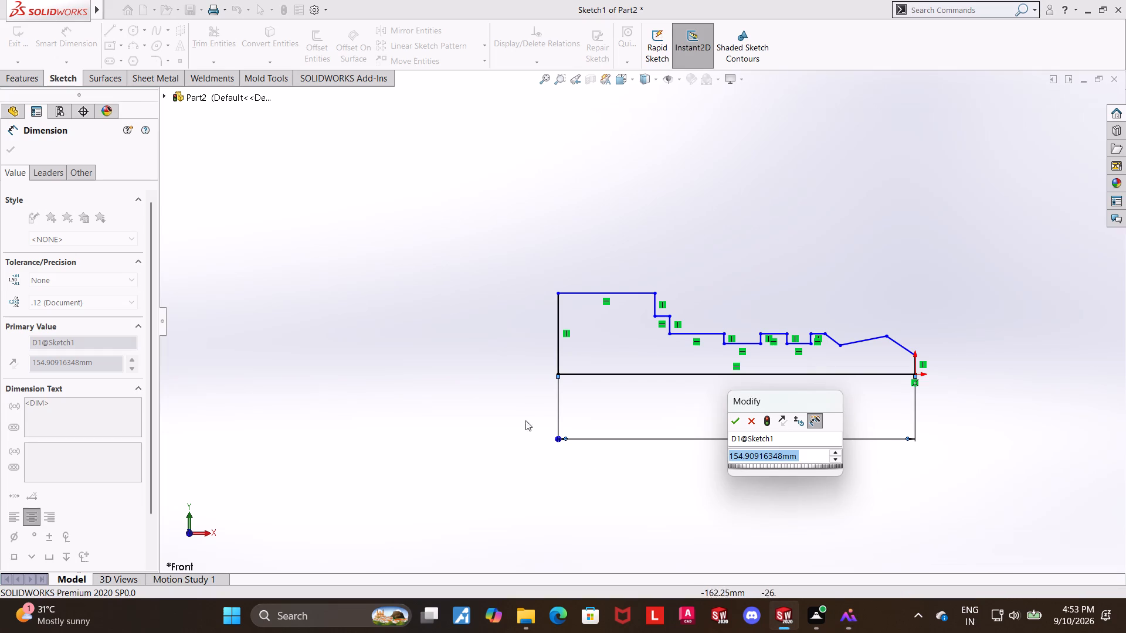
type("35")
key("Return")
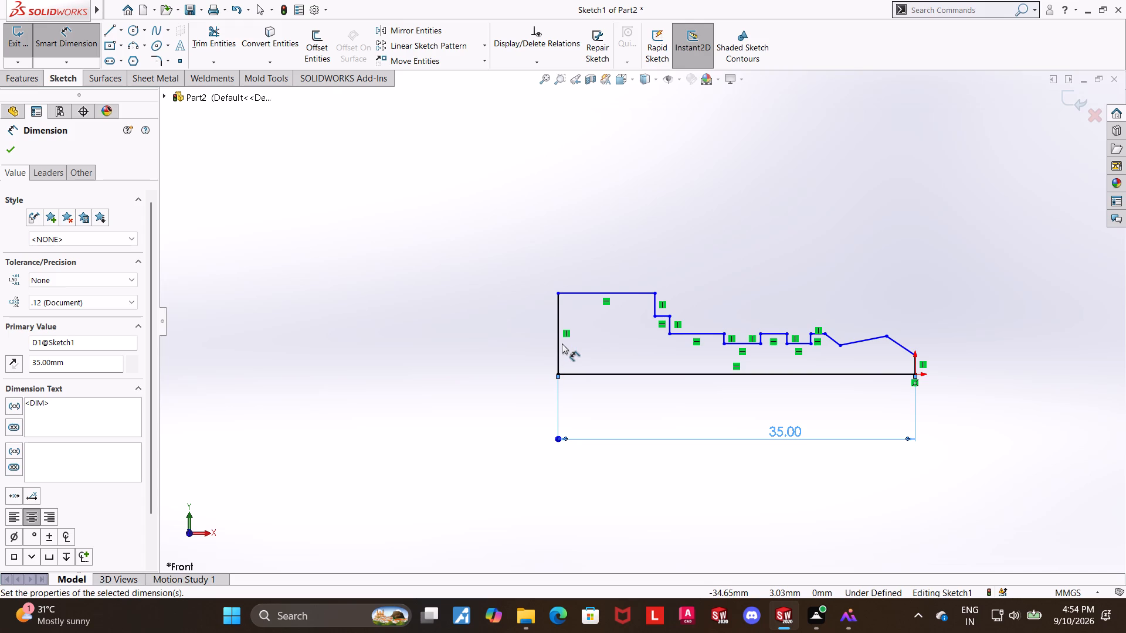
Dimension the height of the tall vertical line at the profile's thick end.
left_click(558, 342)
left_click(515, 345)
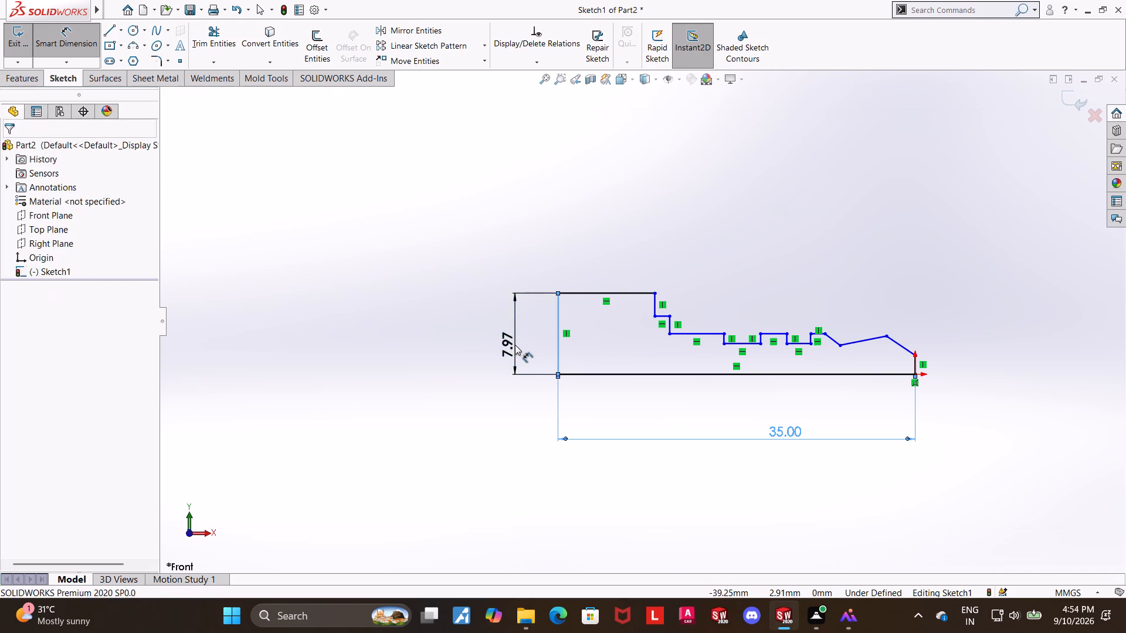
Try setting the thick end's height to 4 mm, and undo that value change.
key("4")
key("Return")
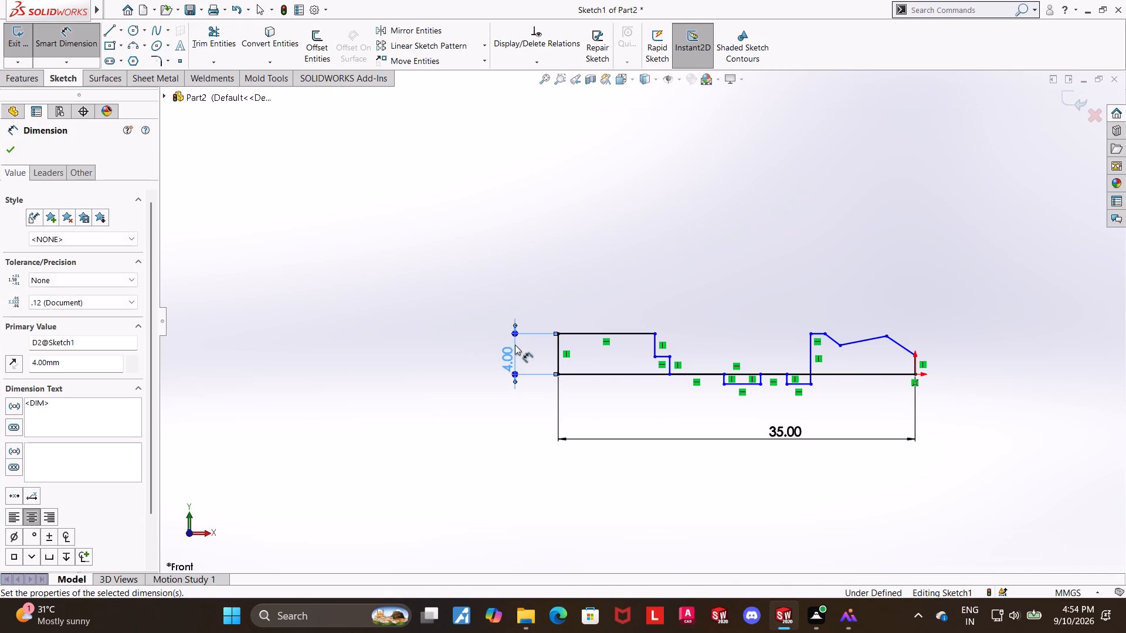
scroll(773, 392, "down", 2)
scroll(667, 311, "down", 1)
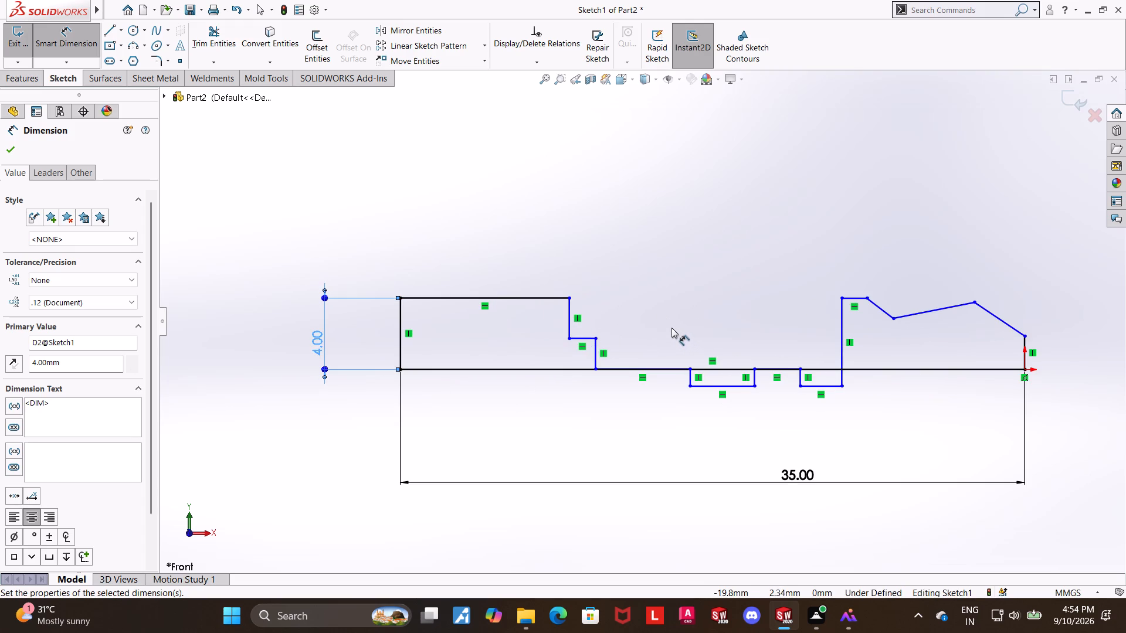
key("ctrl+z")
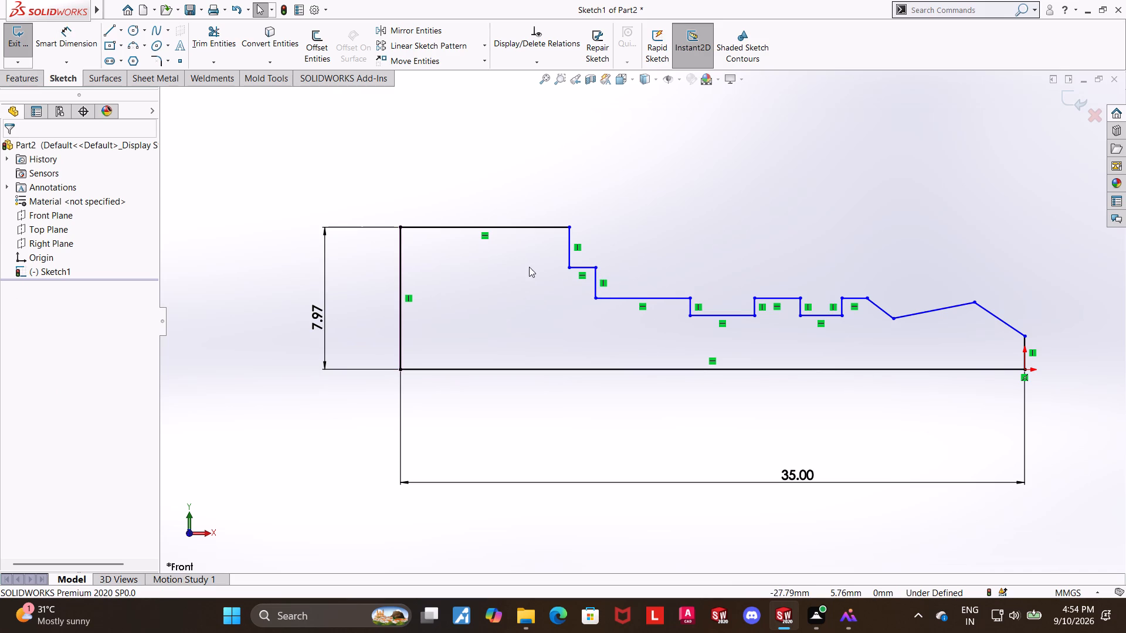
Dimension the short horizontal step beside the thick section as 3 mm above the baseline and 1 mm long.
left_click(62, 29)
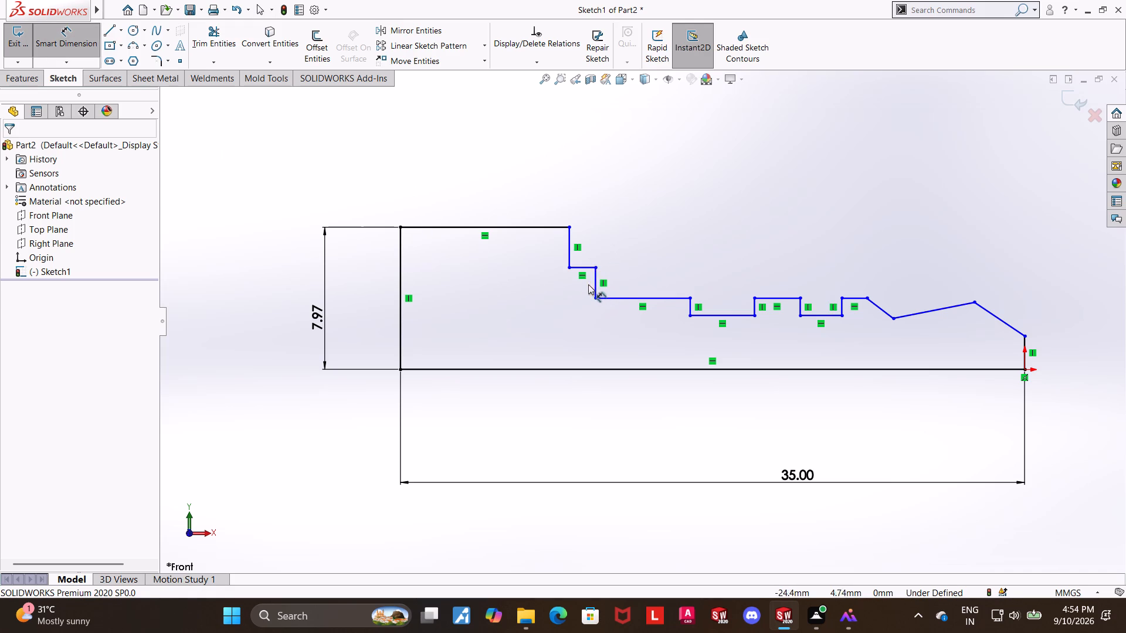
left_click(588, 267)
left_click(578, 369)
left_click(521, 329)
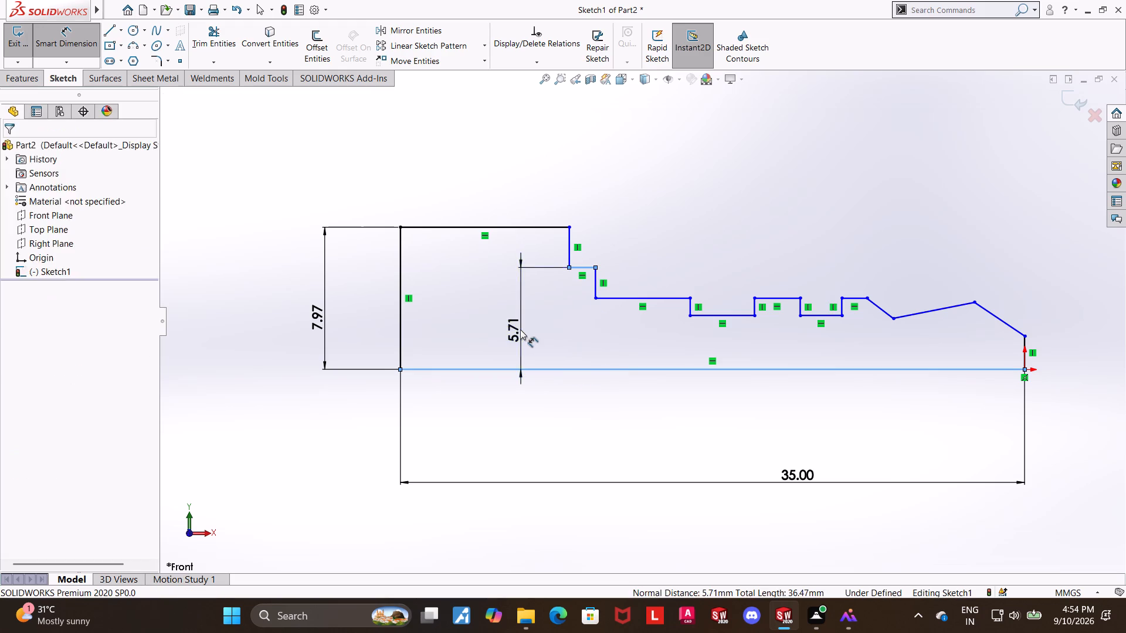
key("3")
key("Return")
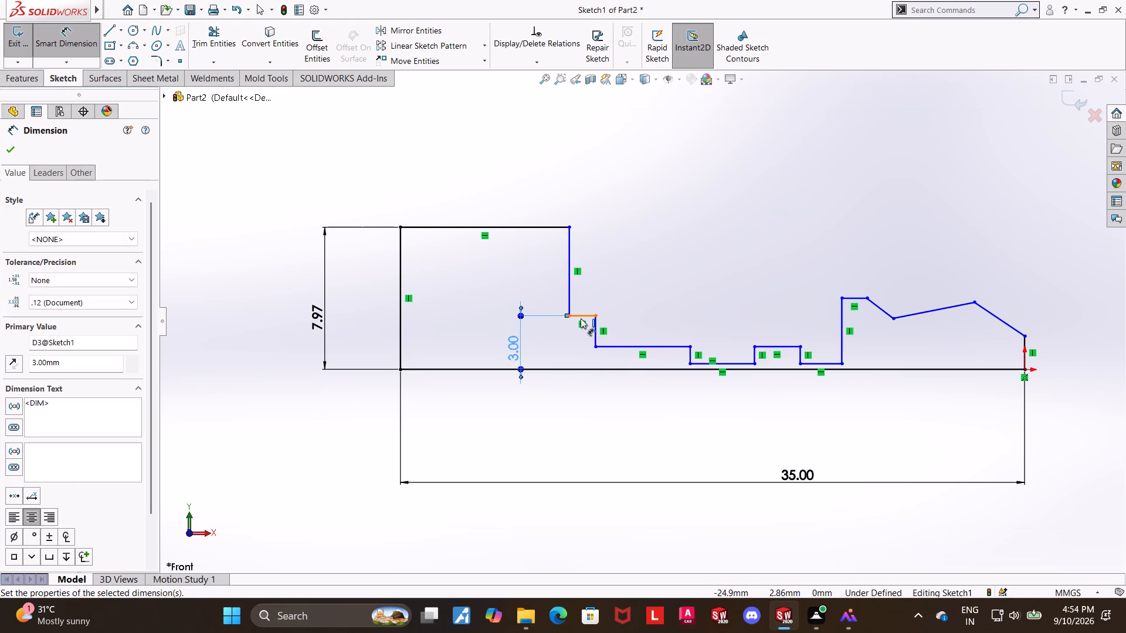
left_click(581, 318)
left_click(590, 292)
key("1")
key("Return")
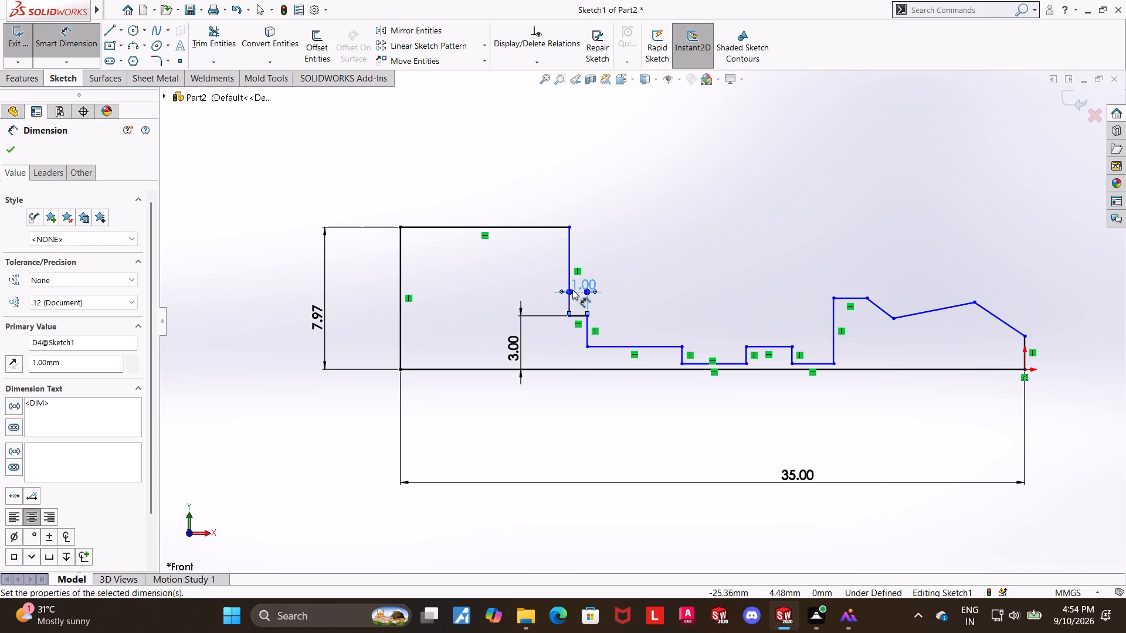
Dimension the long horizontal land after the short step as 1.7 mm above the baseline.
double_click(618, 344)
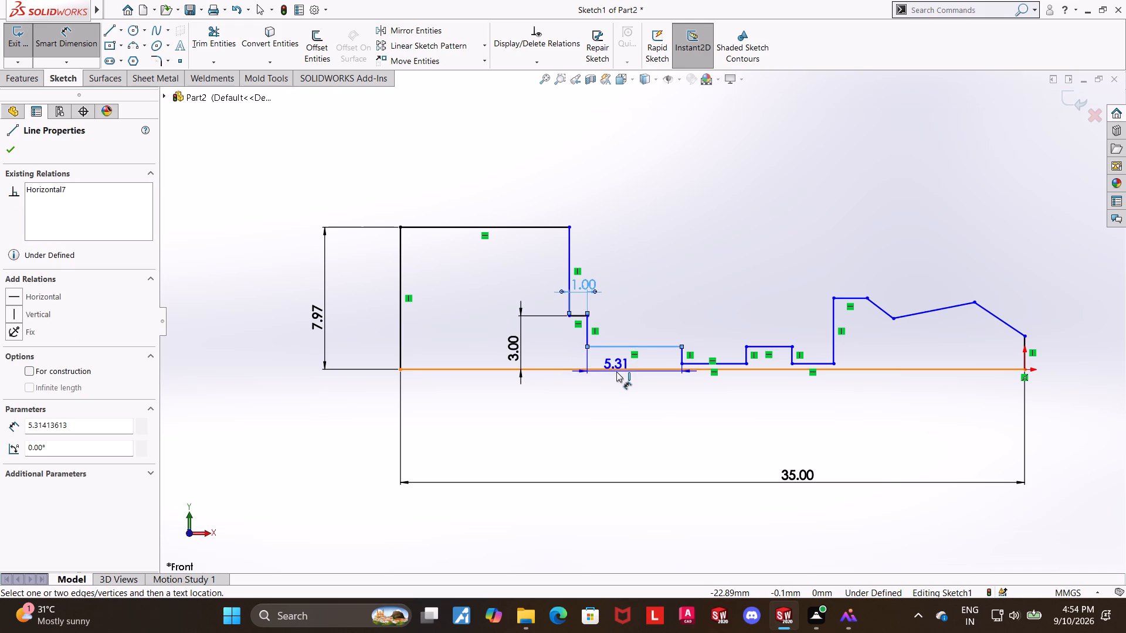
left_click(616, 372)
left_click(559, 352)
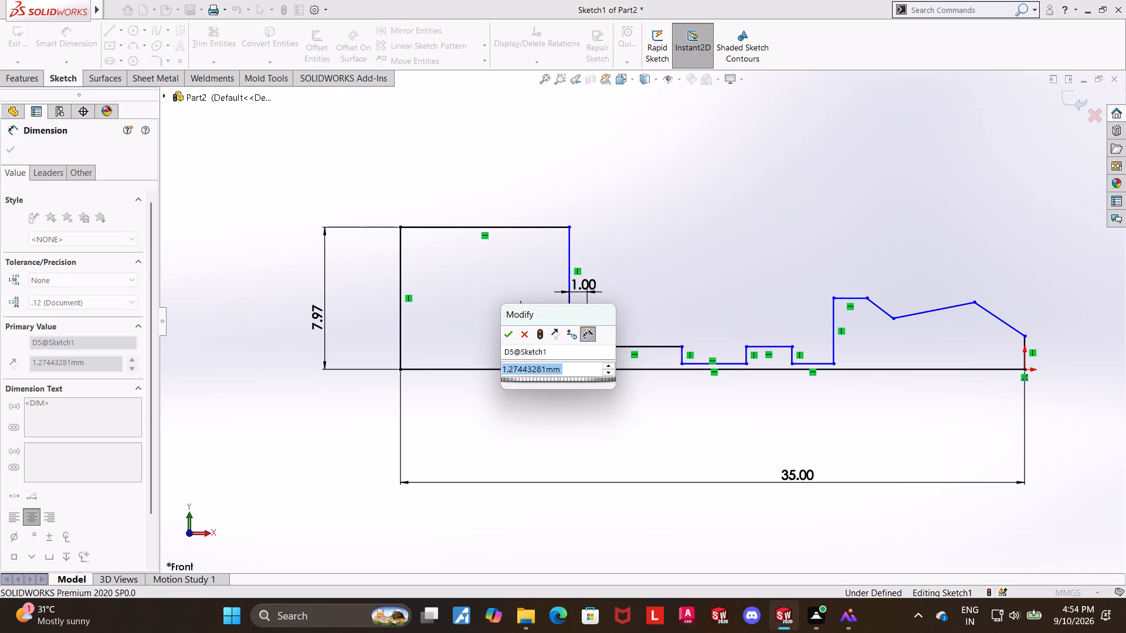
type("1.7")
key("Return")
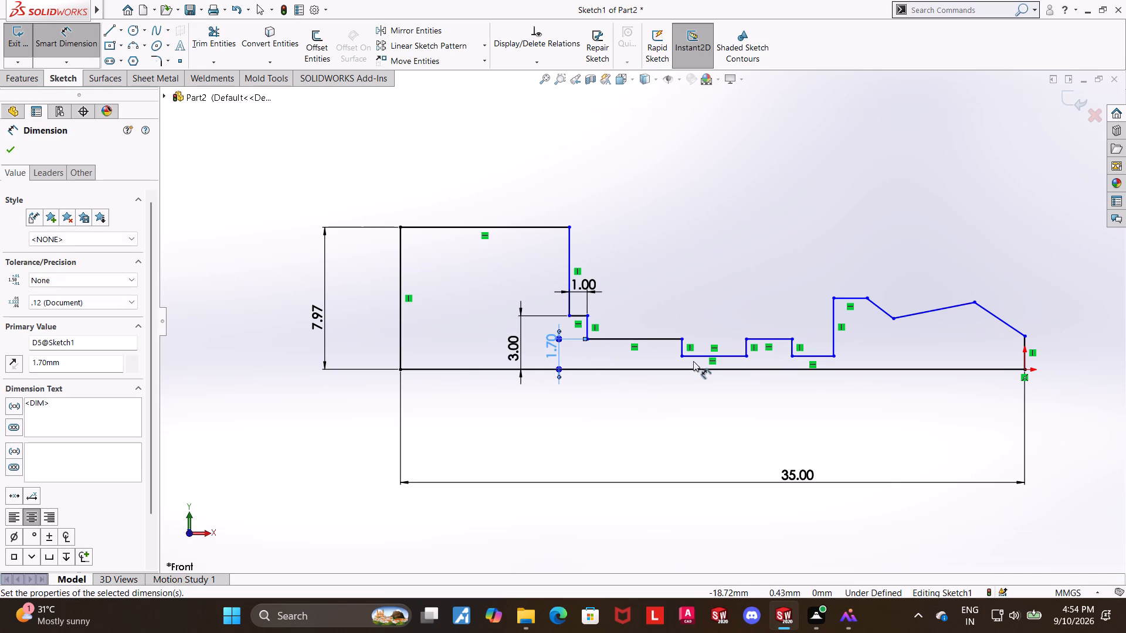
Make the long land, the land between the grooves and the land after the second groove collinear.
scroll(731, 346, "down", 2)
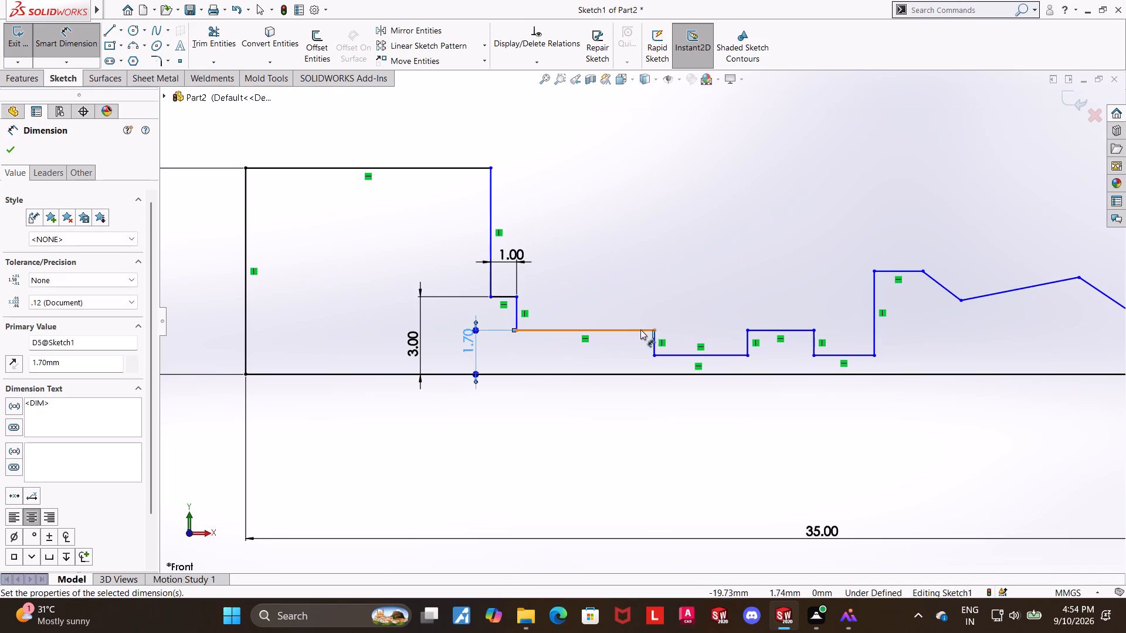
key("Escape")
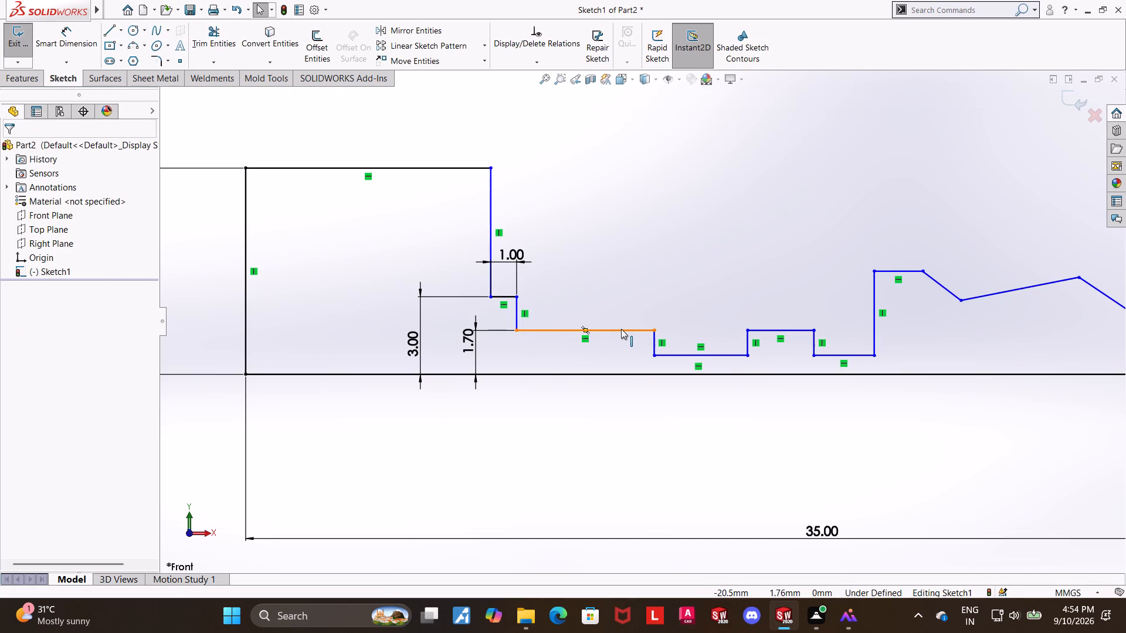
left_click(621, 329)
left_click(763, 329, "ctrl")
left_click(901, 272, "ctrl")
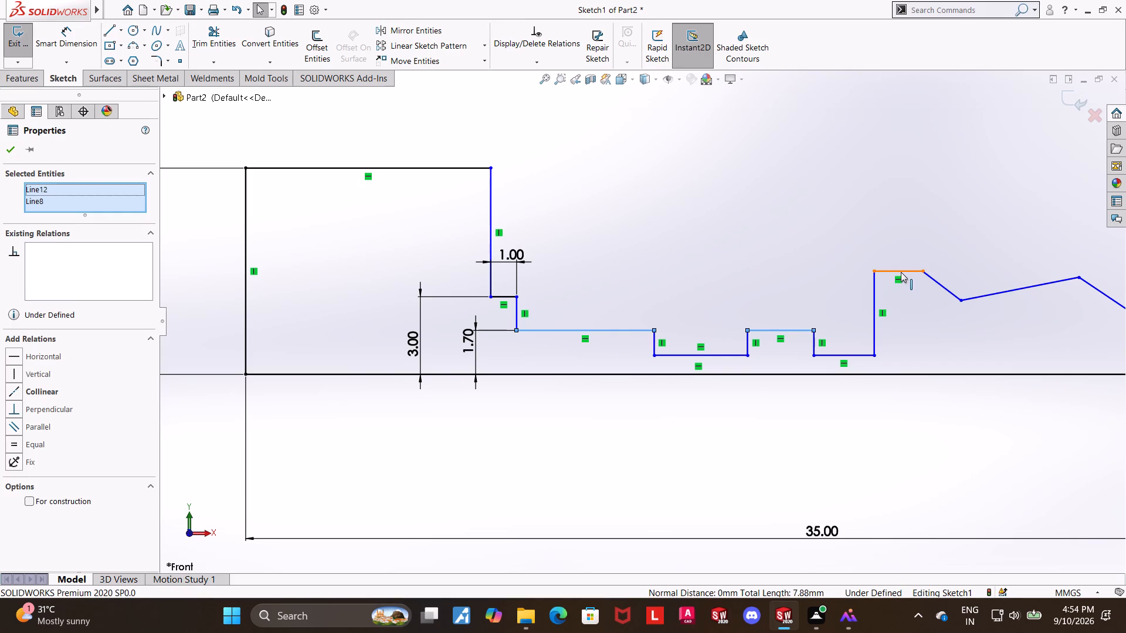
left_click(13, 404)
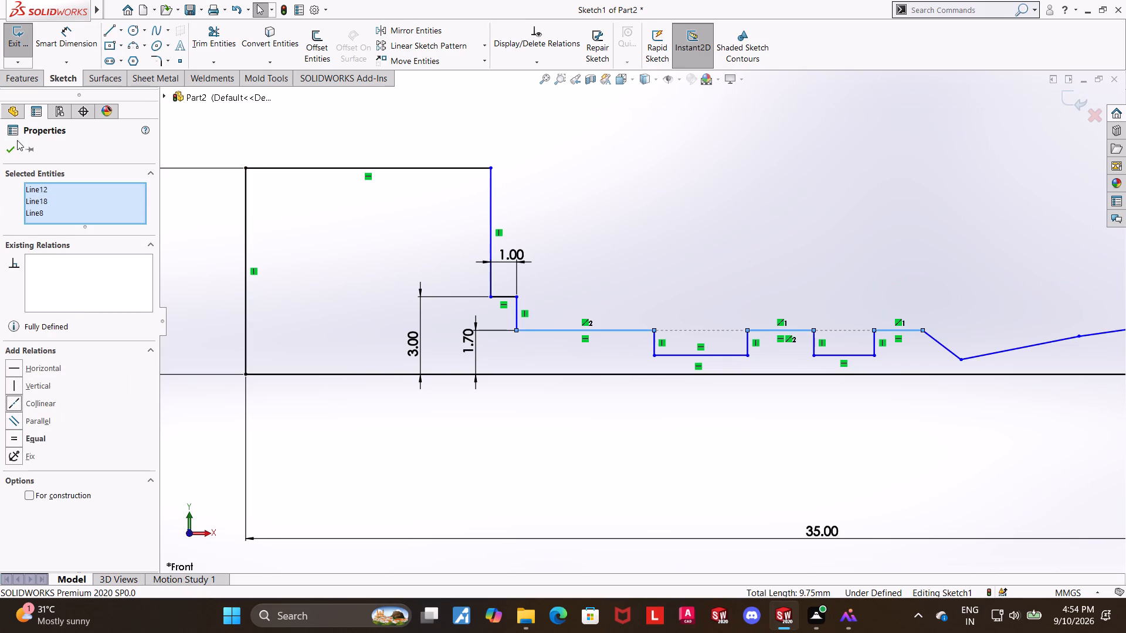
left_click(11, 149)
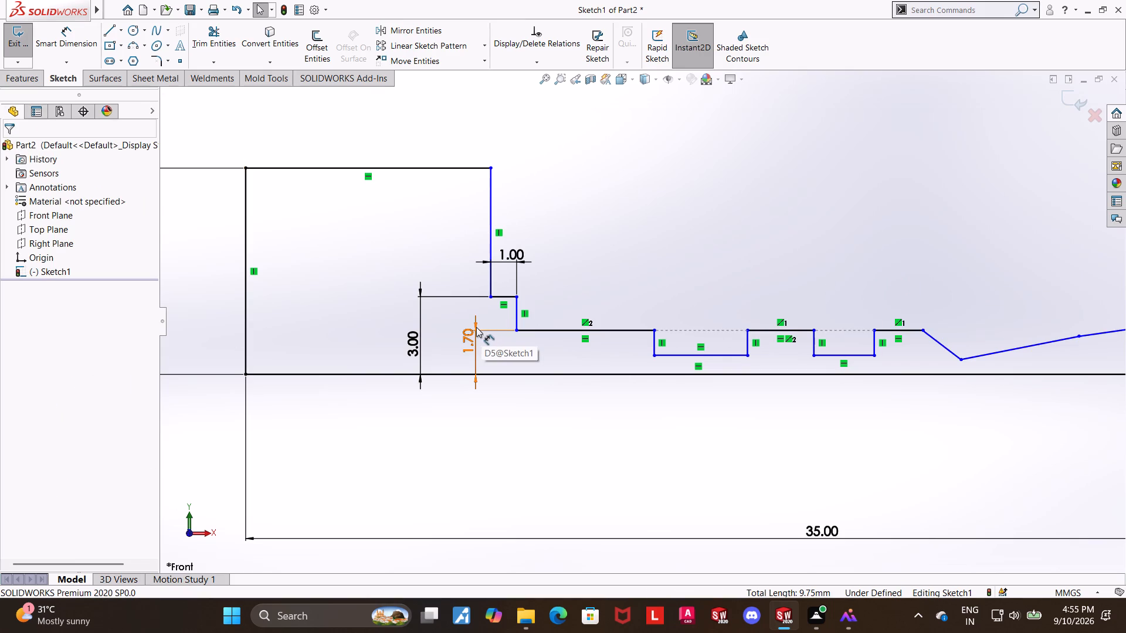
Make the bottom lines of the two grooves collinear.
left_click(704, 355, "ctrl")
left_click(855, 355, "ctrl")
left_click(11, 387)
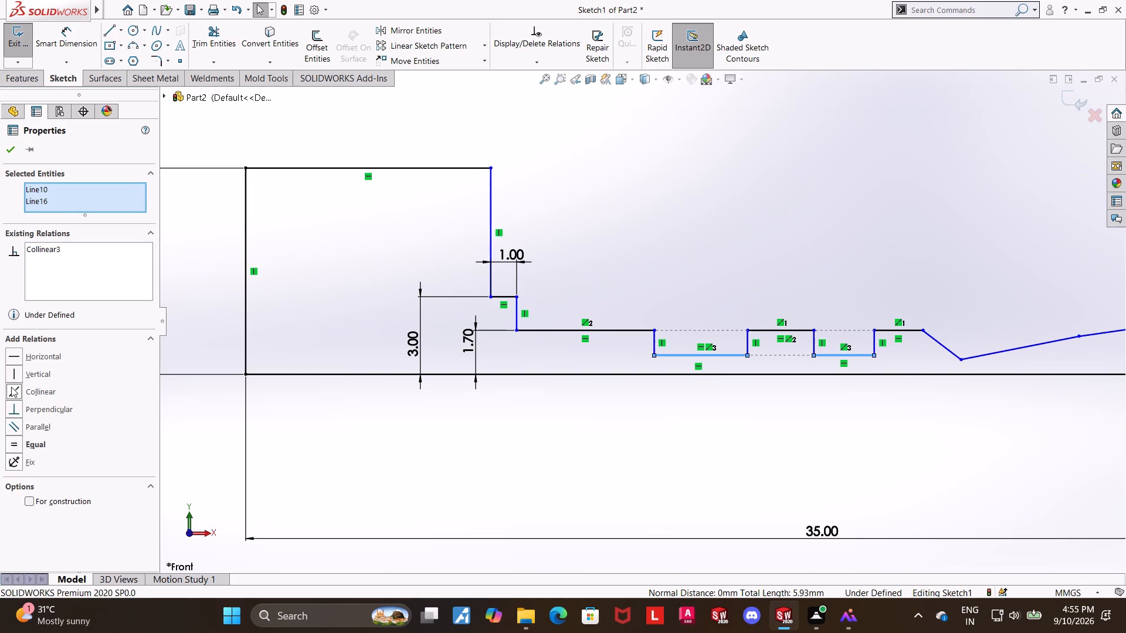
left_click(11, 155)
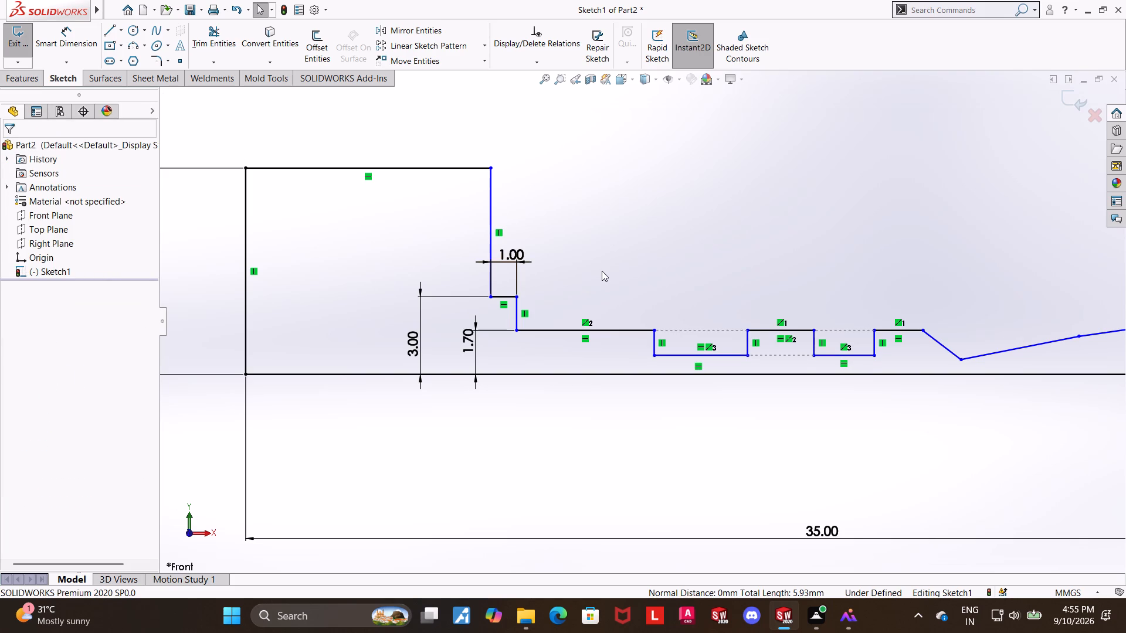
left_click(799, 238)
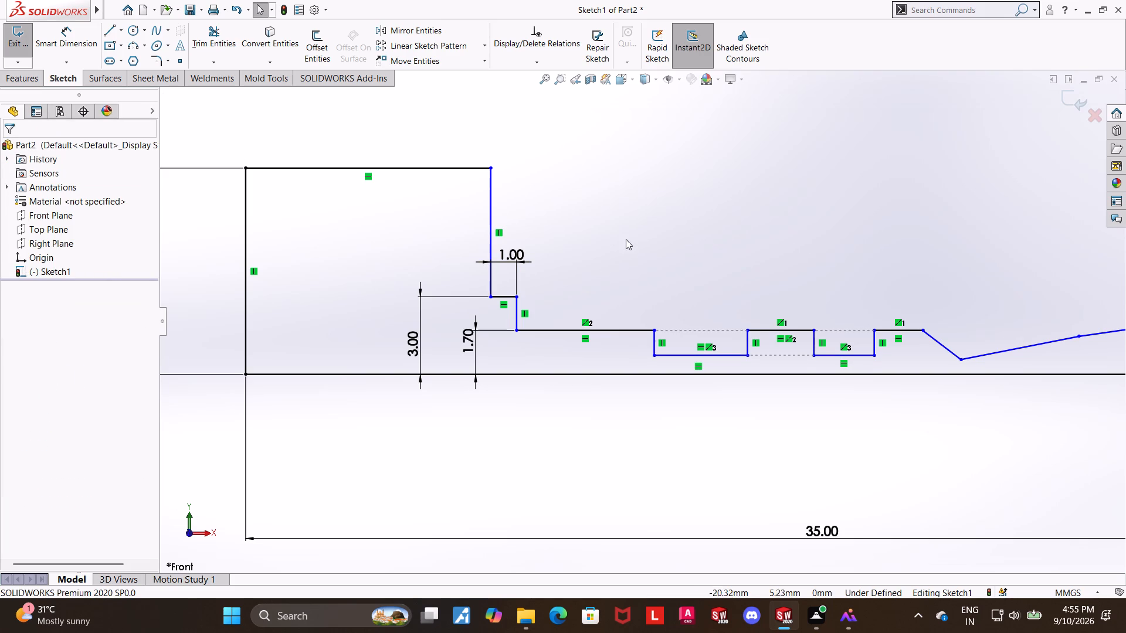
Dimension the length of the long land before the first groove as 5.5 mm.
left_click(65, 39)
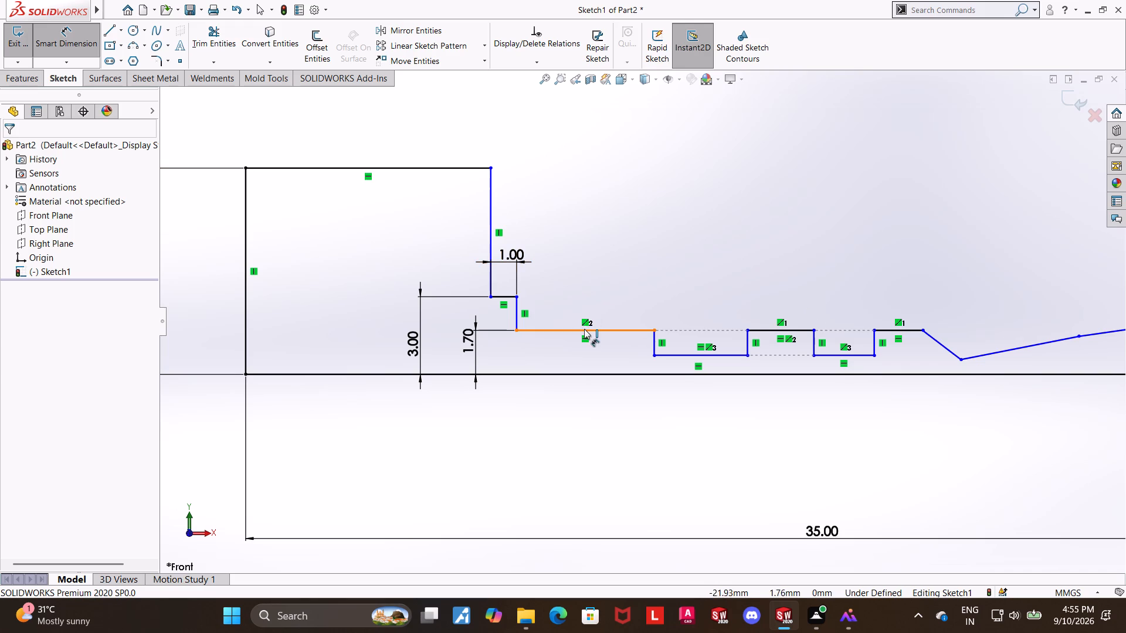
left_click(569, 329)
left_click(571, 295)
type("5.5")
key("Return")
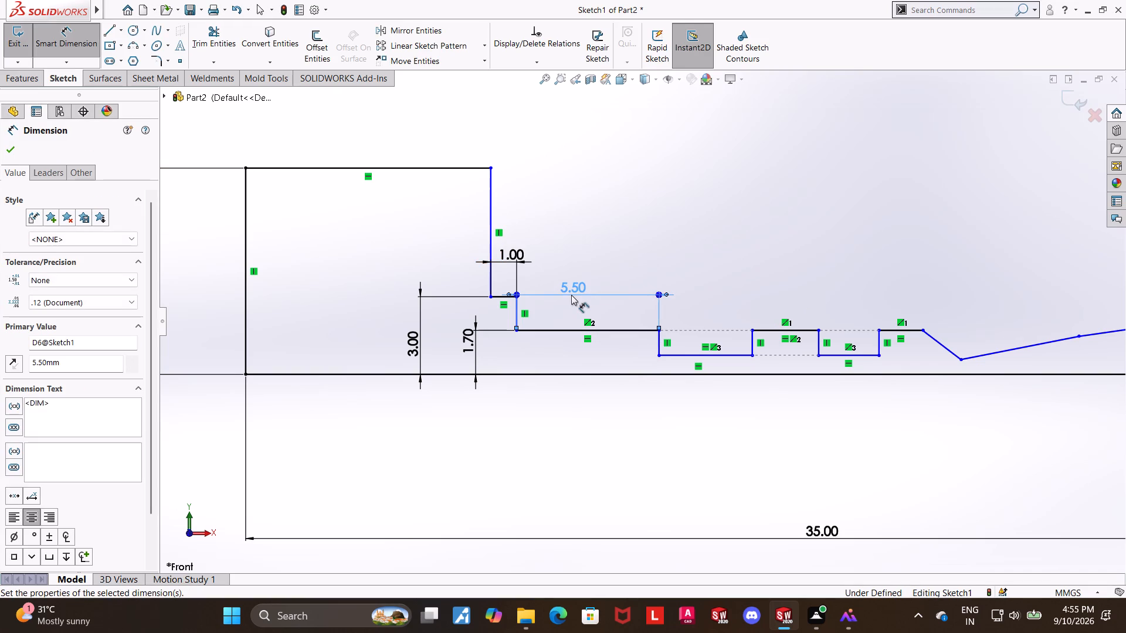
Dimension the length of the thick section's top horizontal line.
scroll(623, 316, "up", 1)
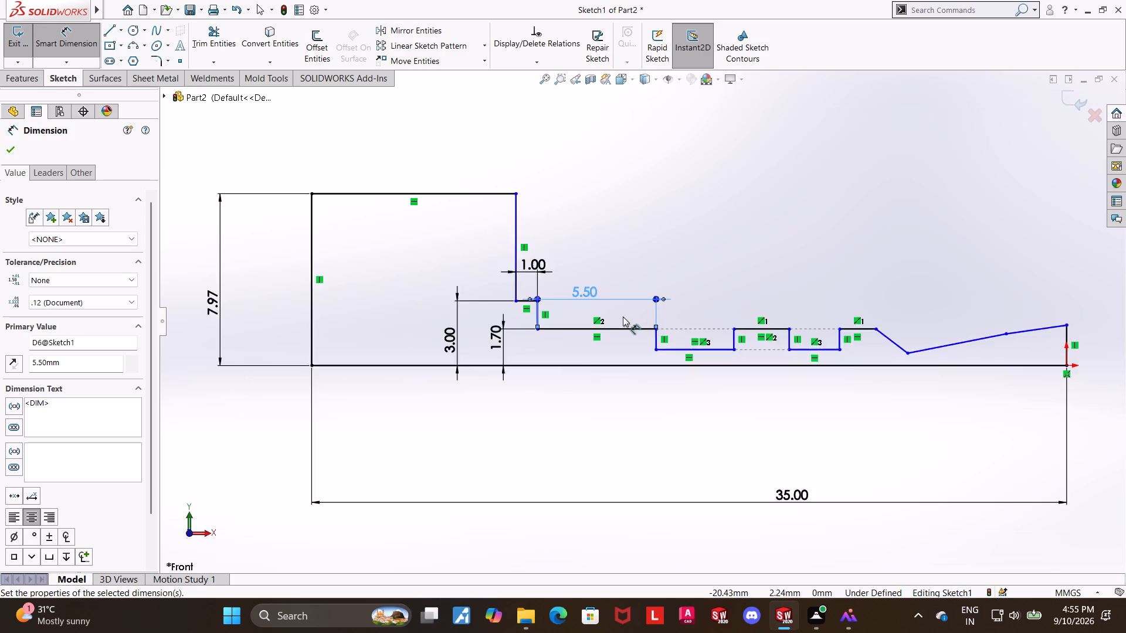
scroll(623, 316, "up", 1)
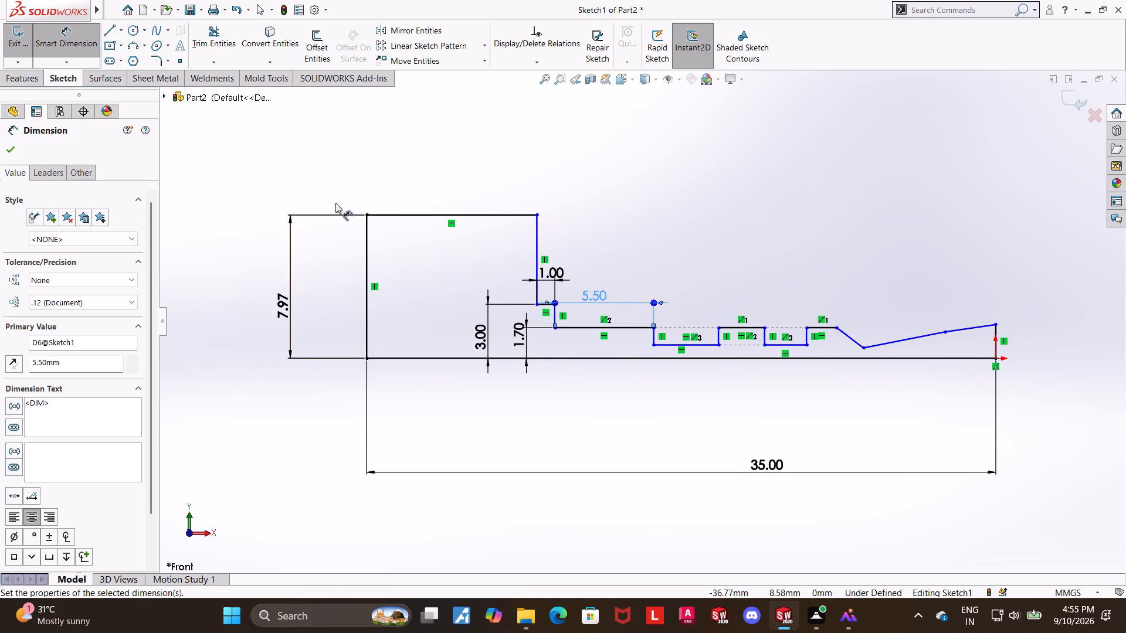
left_click(425, 215)
left_click(420, 188)
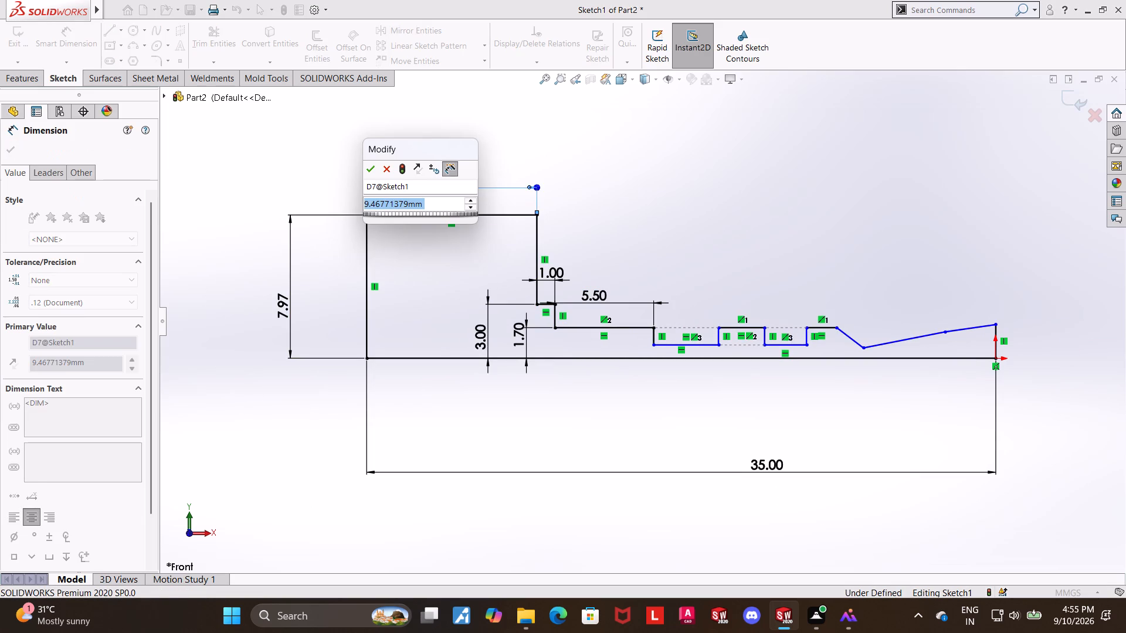
key("Escape")
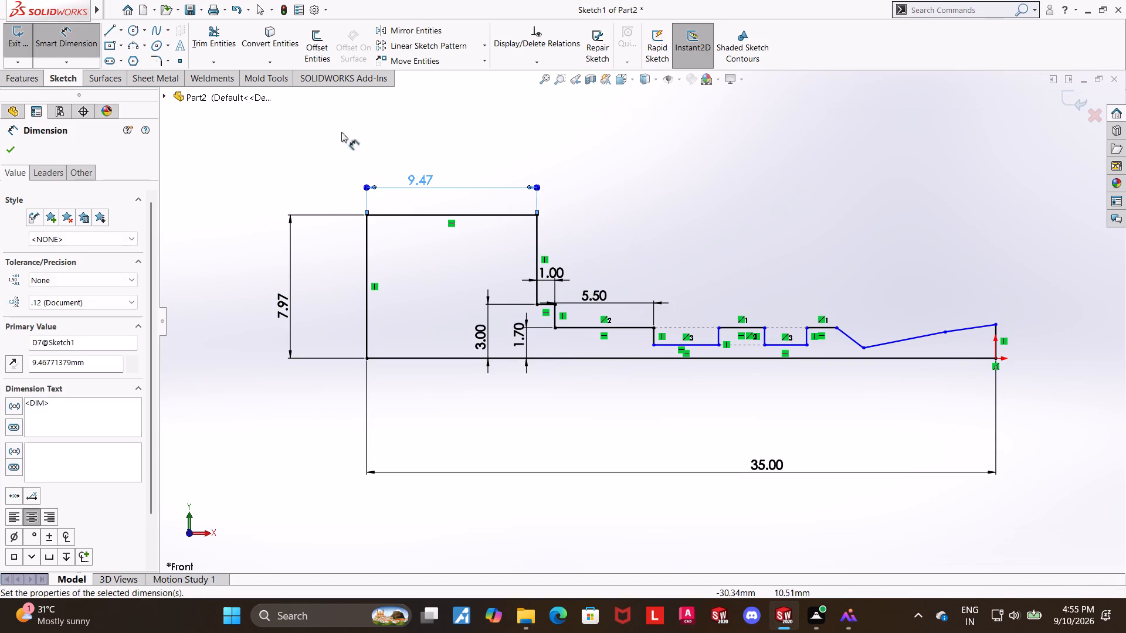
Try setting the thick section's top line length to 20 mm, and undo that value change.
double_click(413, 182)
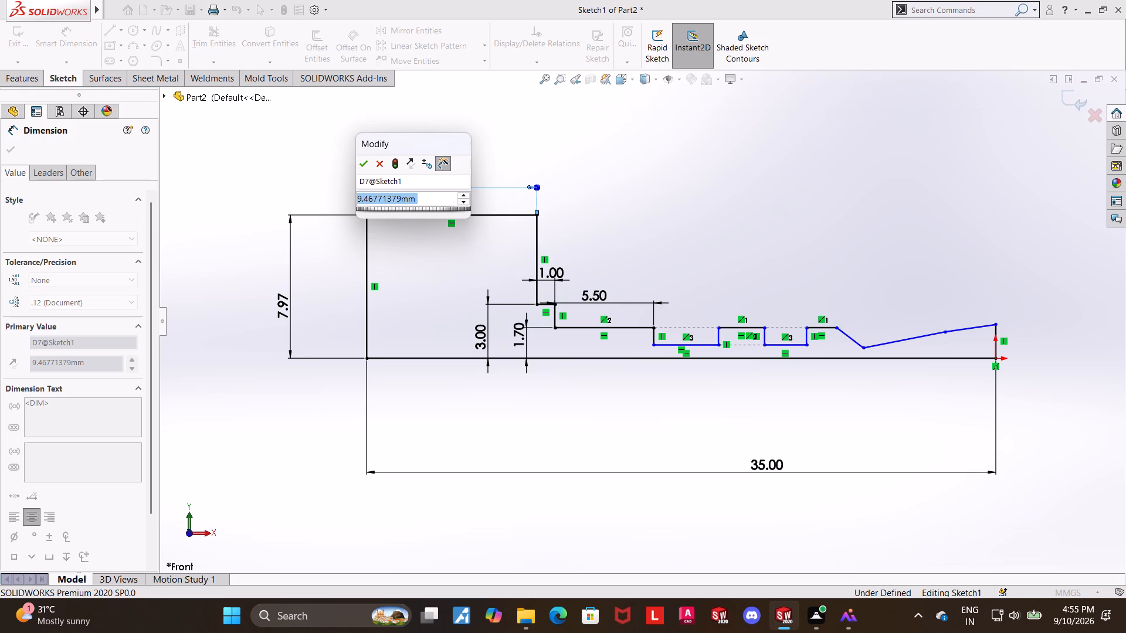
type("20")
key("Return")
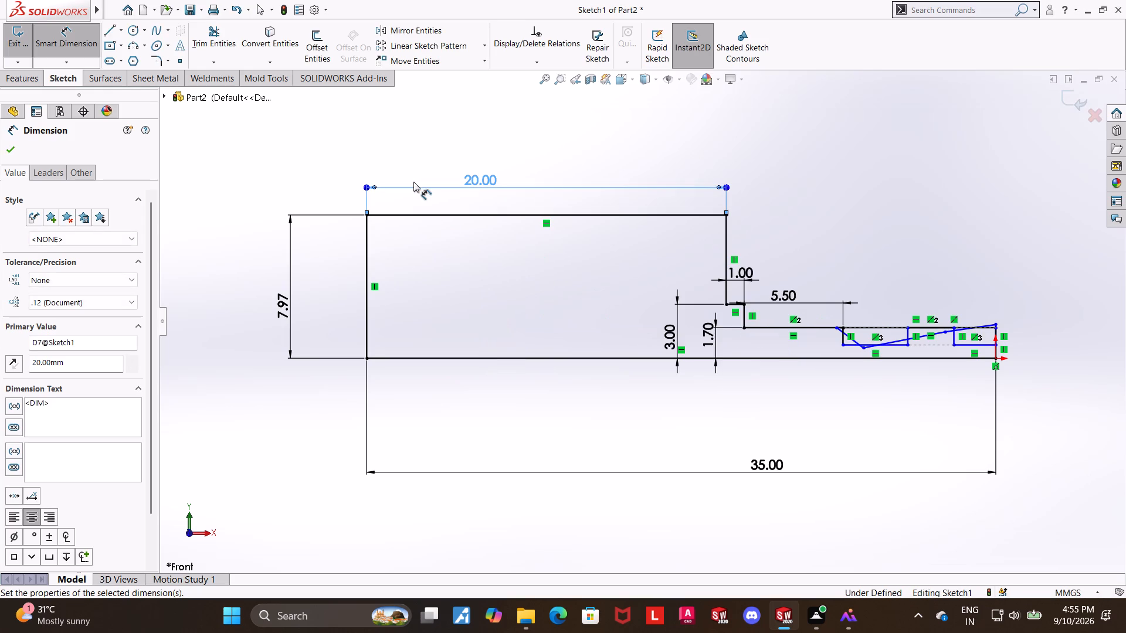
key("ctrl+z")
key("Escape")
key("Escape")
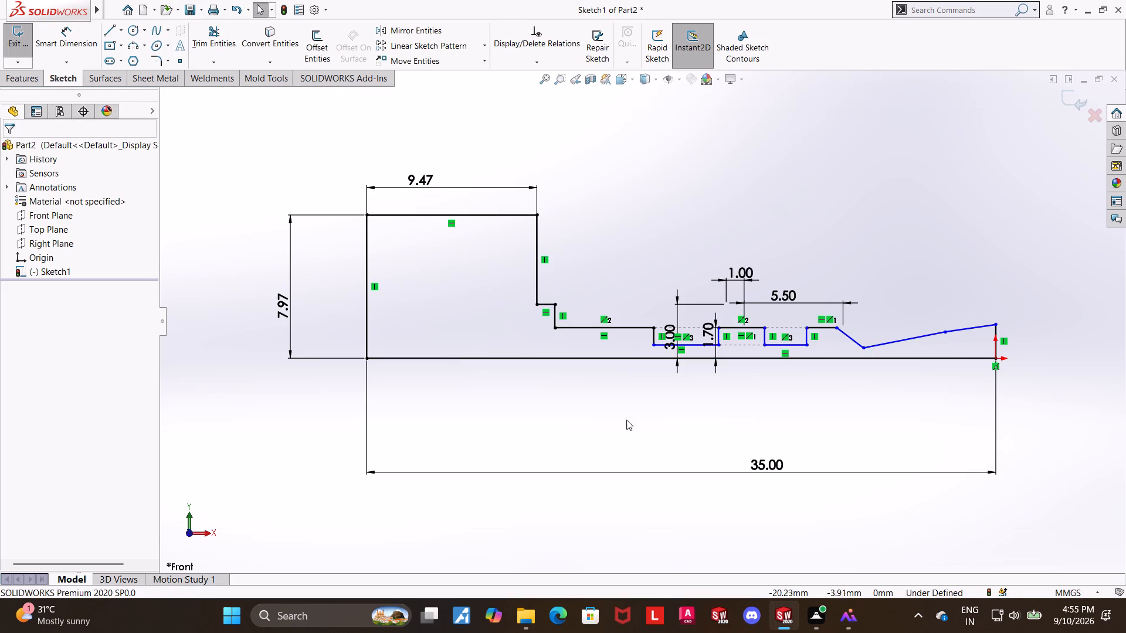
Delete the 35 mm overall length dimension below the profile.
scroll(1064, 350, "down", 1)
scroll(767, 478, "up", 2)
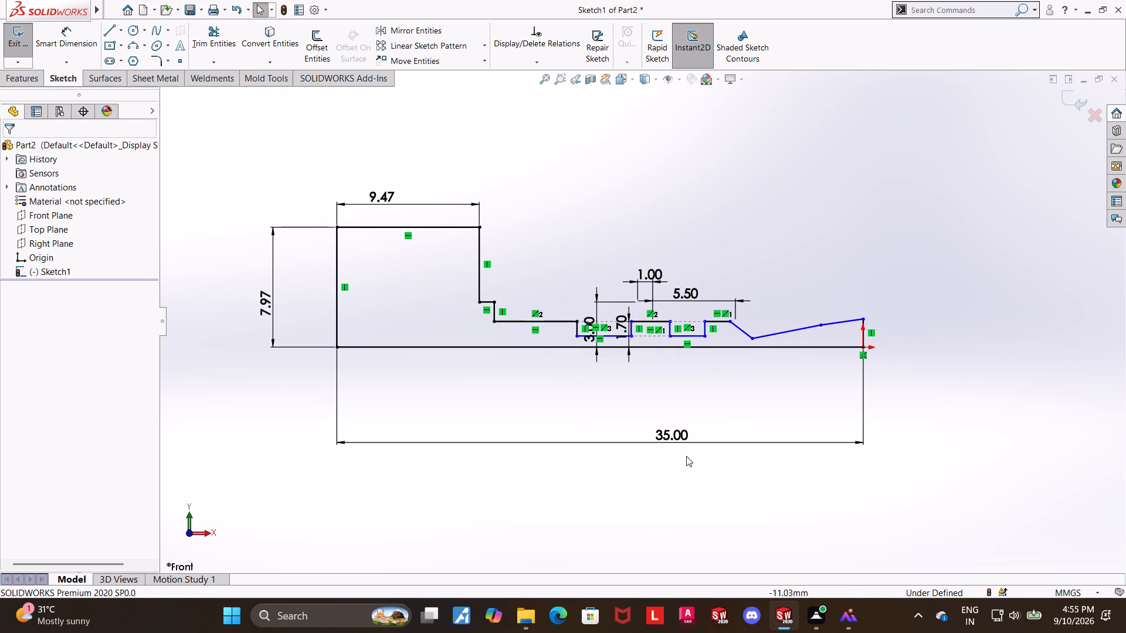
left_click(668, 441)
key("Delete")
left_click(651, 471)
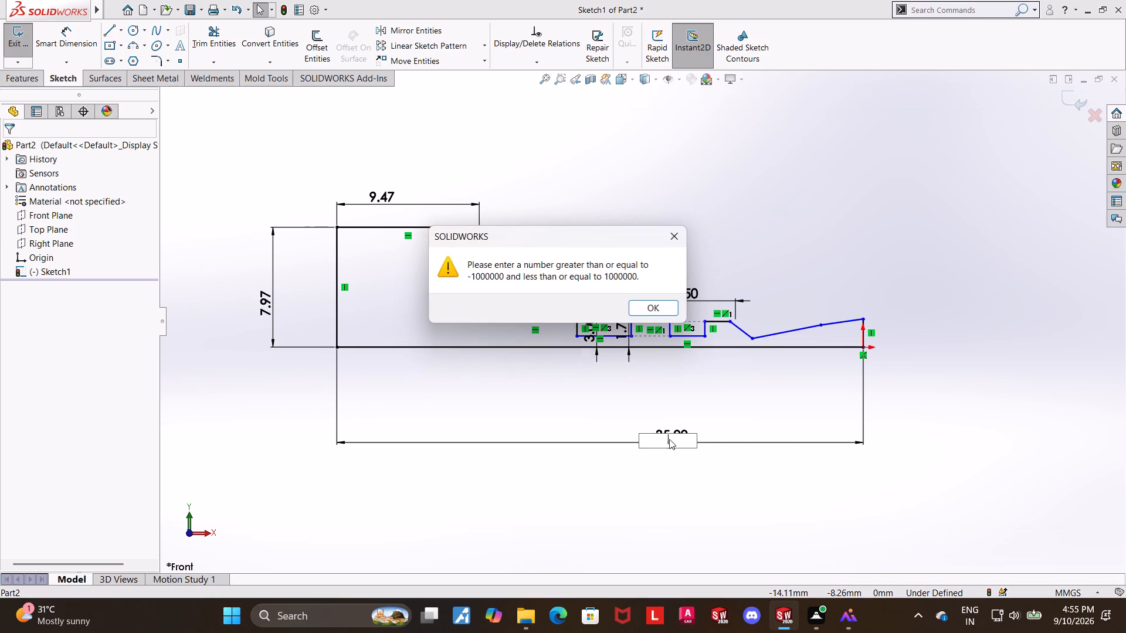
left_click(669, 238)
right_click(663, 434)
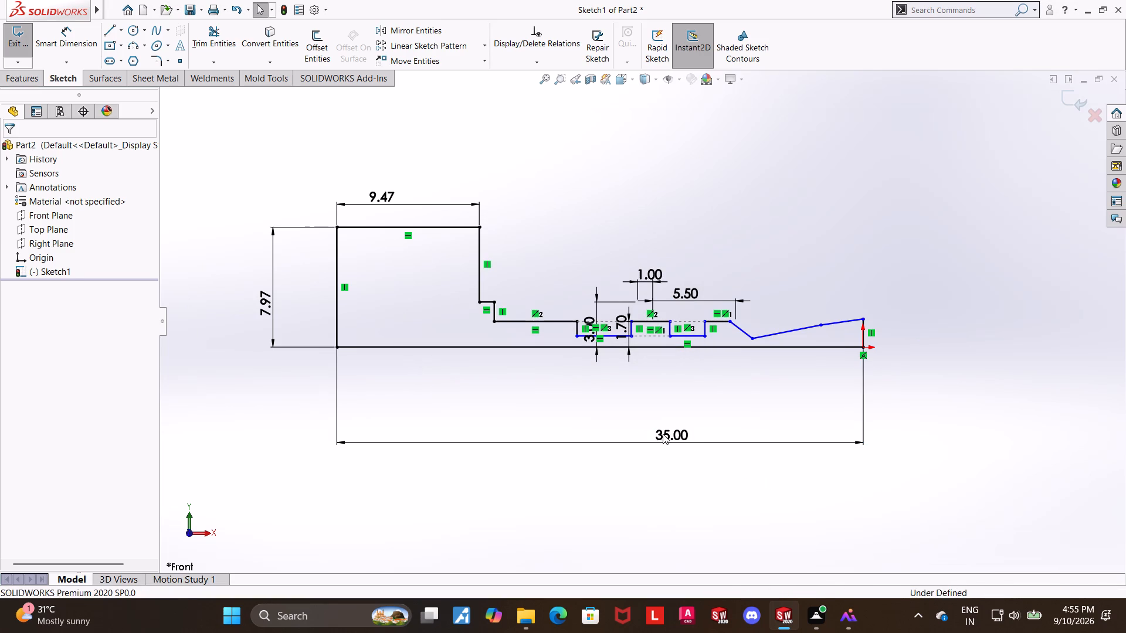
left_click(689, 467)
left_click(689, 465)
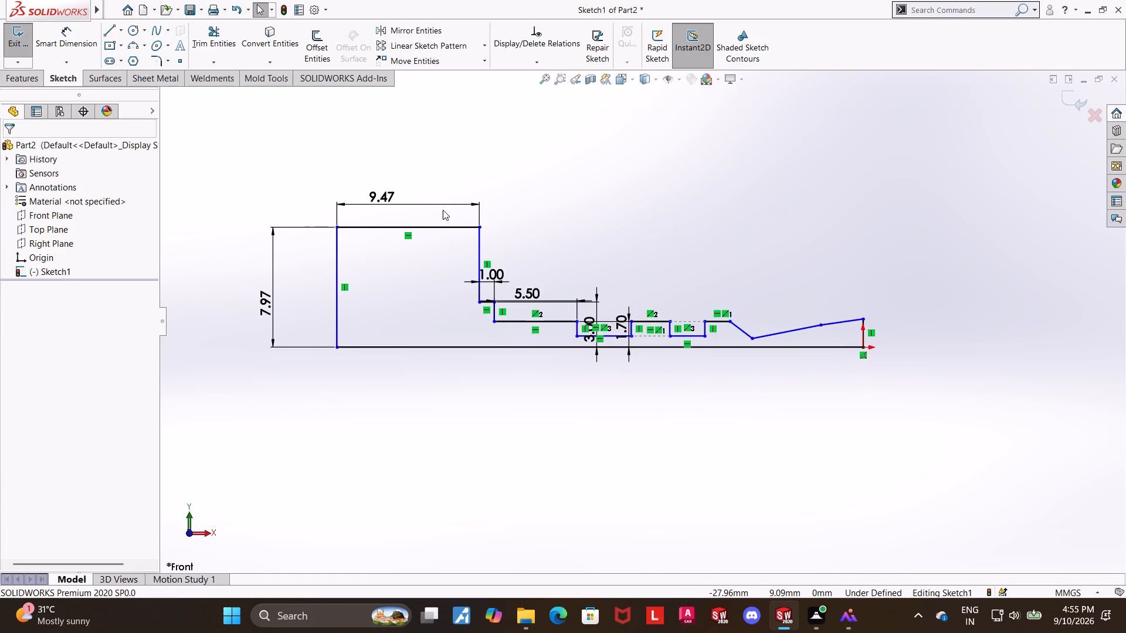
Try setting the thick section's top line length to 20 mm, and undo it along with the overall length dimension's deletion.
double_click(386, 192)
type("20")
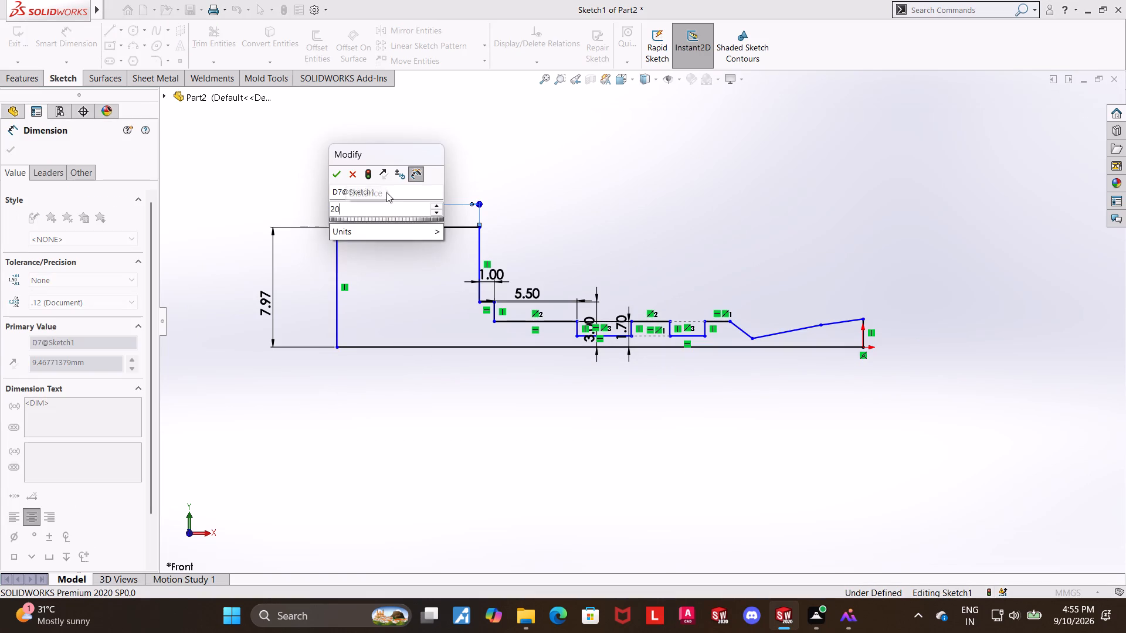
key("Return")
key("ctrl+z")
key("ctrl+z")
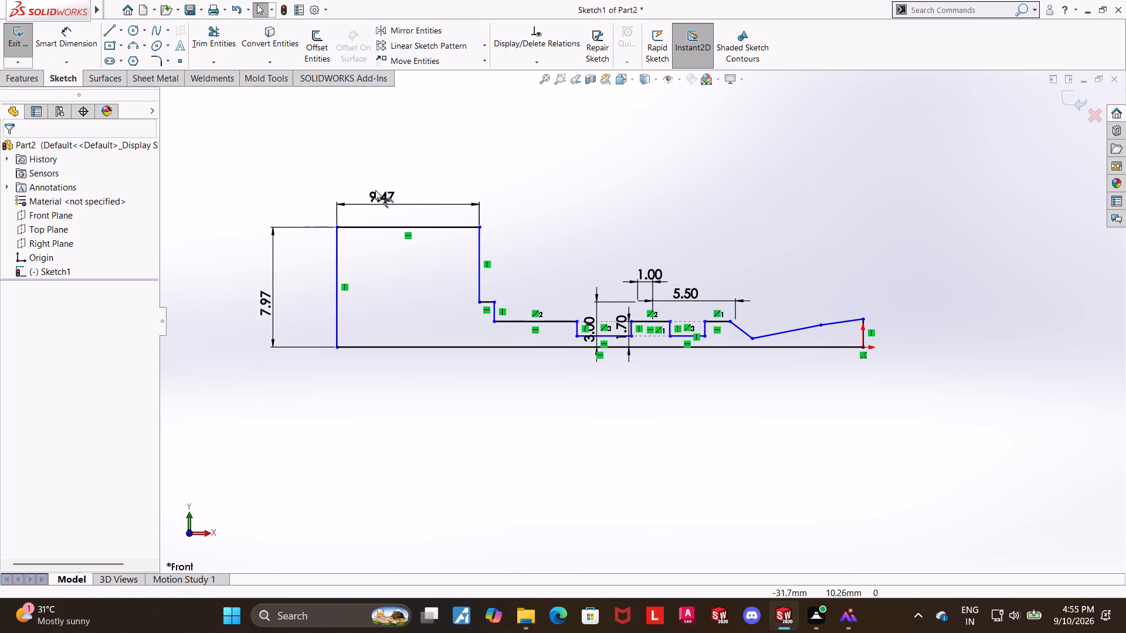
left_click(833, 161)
Examine the dimensions around the step, the long land and the two grooves.
scroll(746, 299, "down", 2)
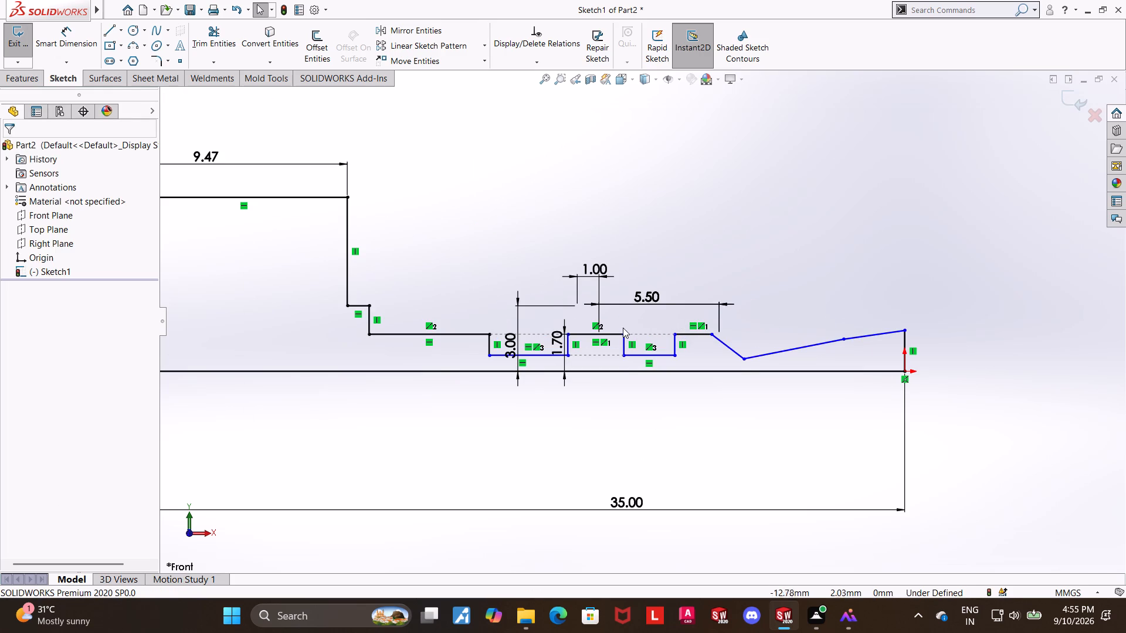
scroll(699, 312, "down", 1)
scroll(748, 325, "down", 1)
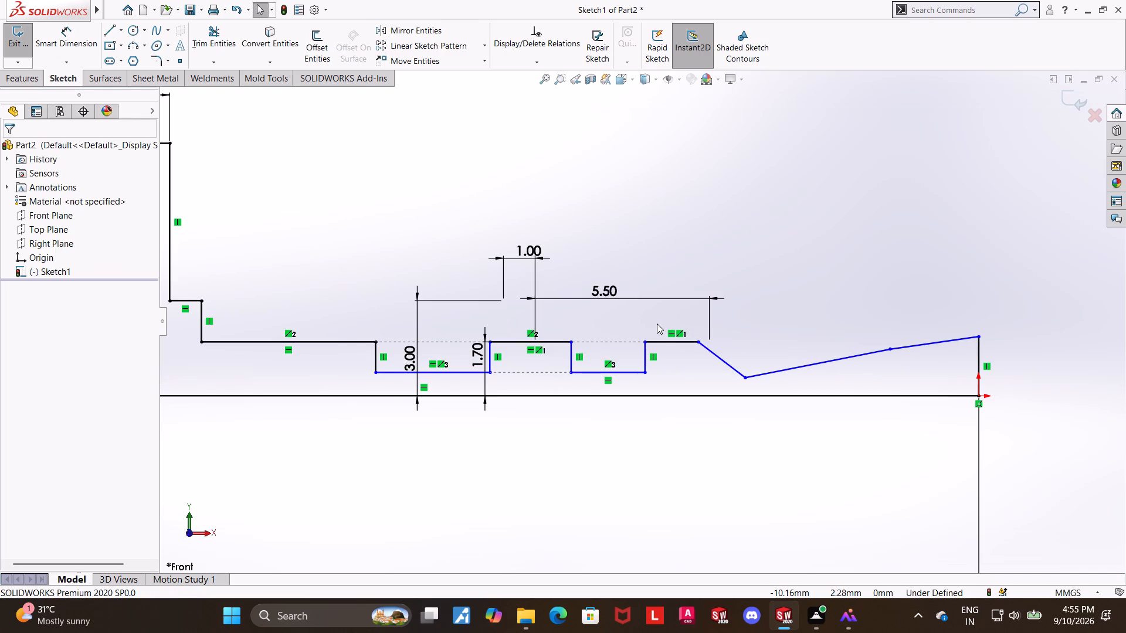
scroll(608, 328, "down", 1)
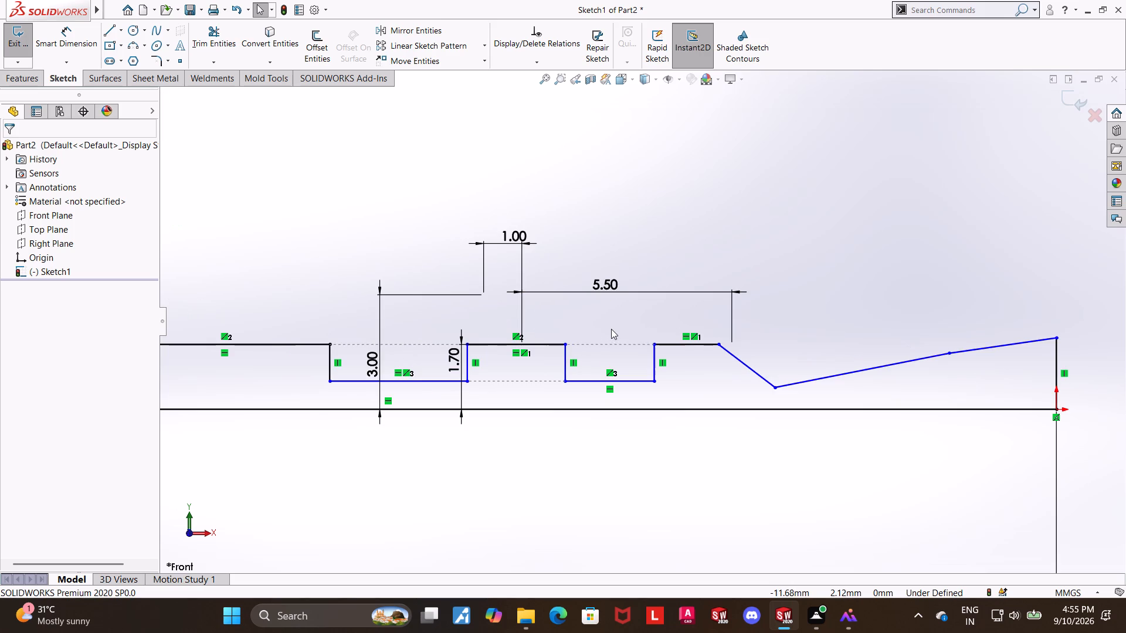
scroll(450, 302, "up", 4)
scroll(385, 292, "up", 2)
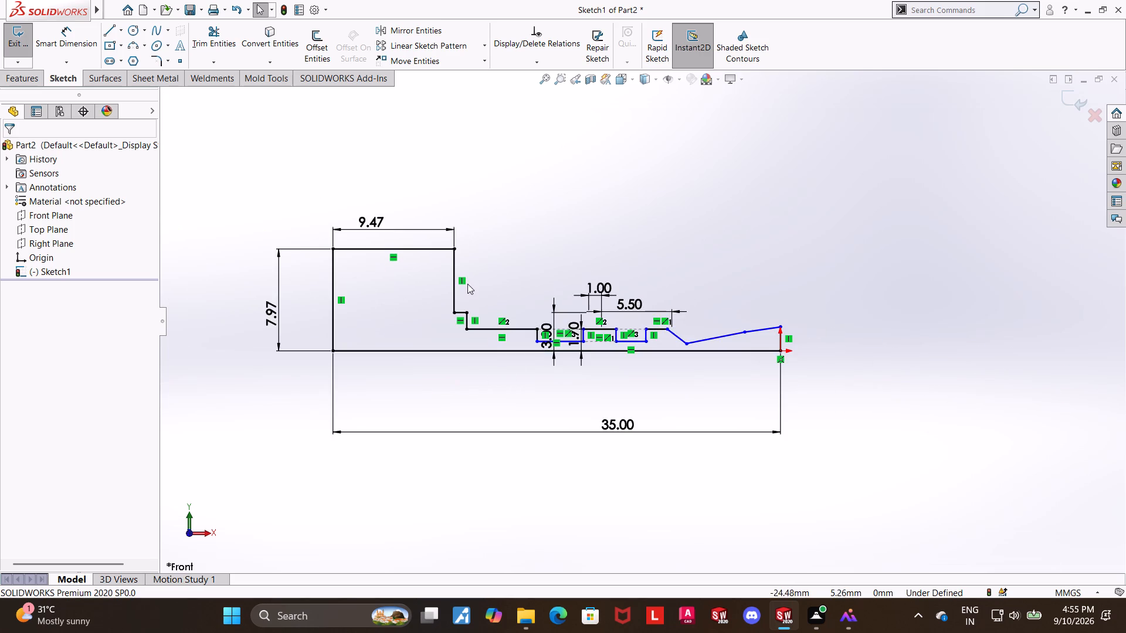
scroll(470, 277, "down", 3)
scroll(736, 366, "down", 2)
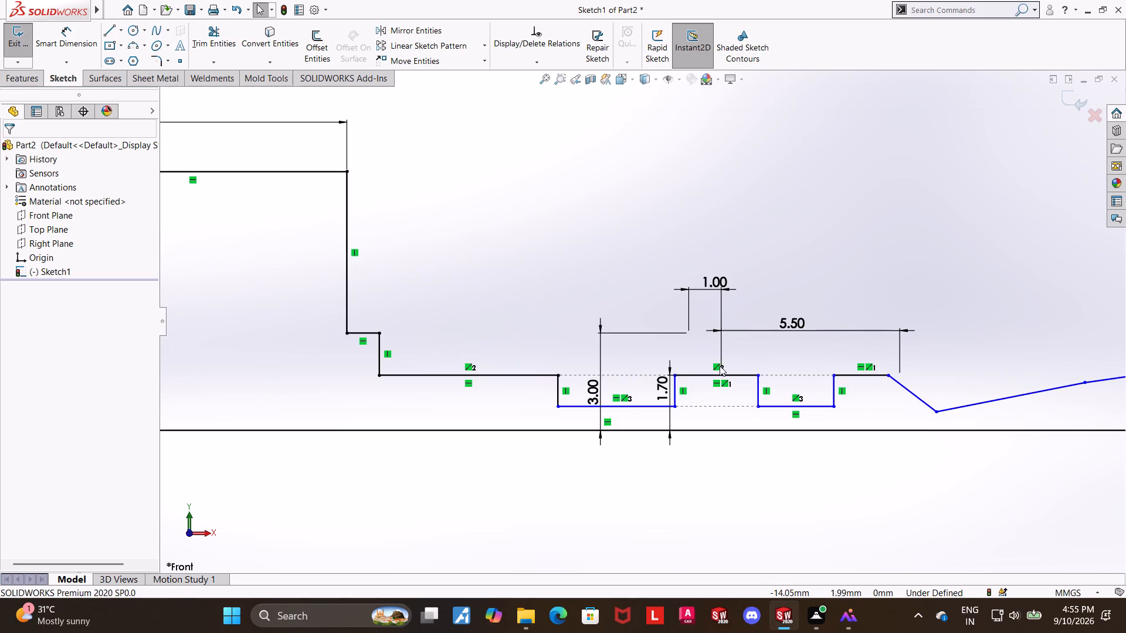
scroll(718, 335, "down", 1)
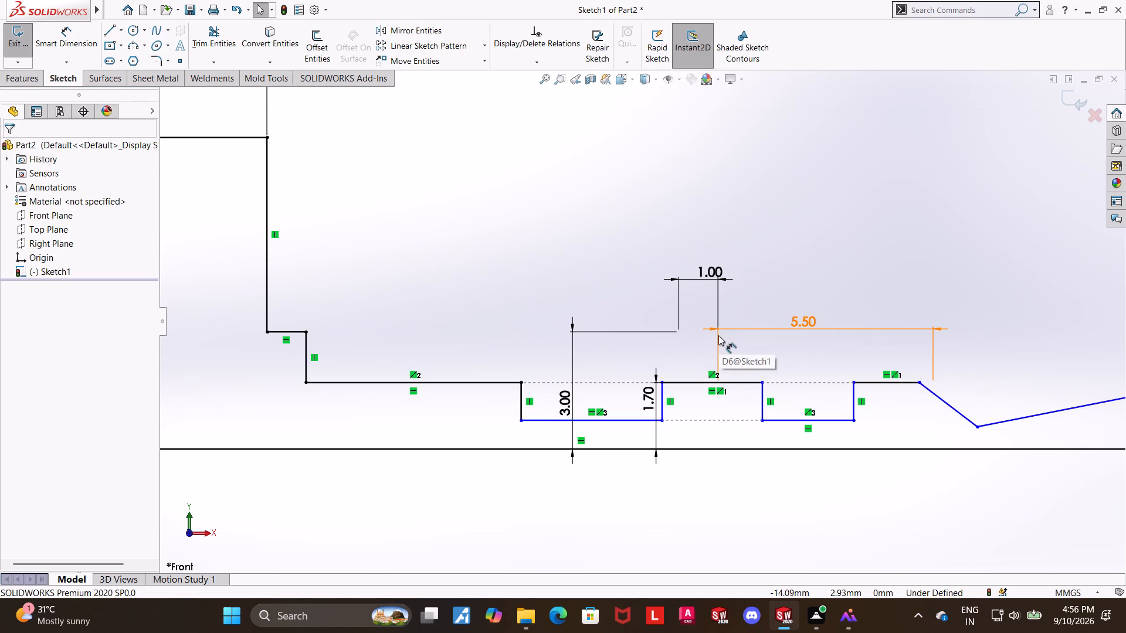
scroll(443, 324, "up", 1)
Undo the thick section's top line dimension and the long land's last length change.
key("ctrl+z")
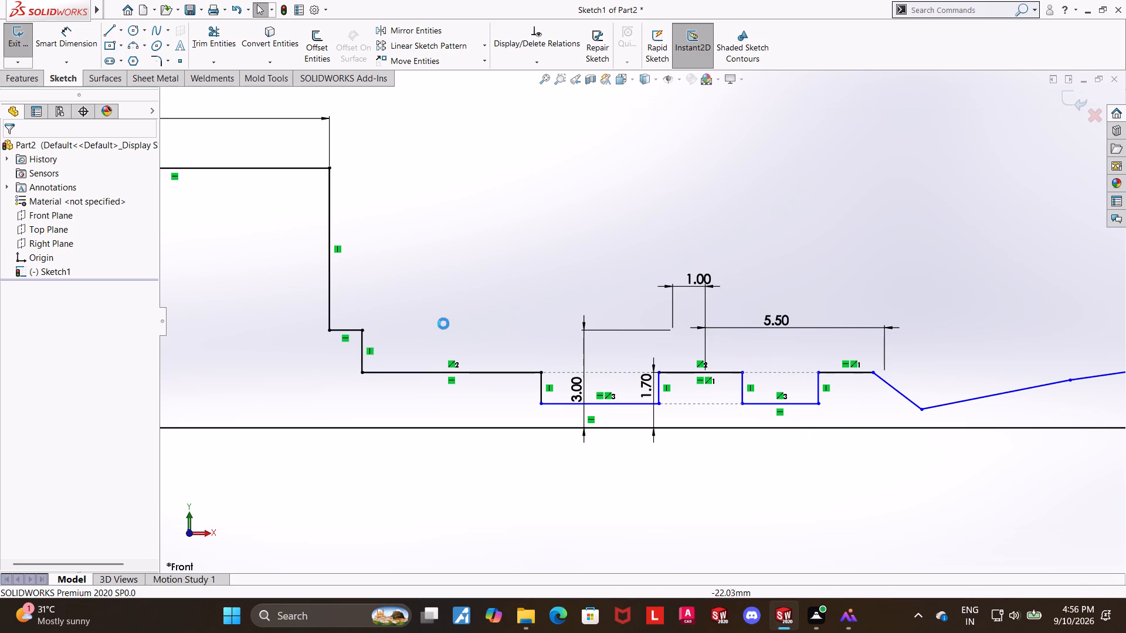
key("ctrl+z")
key("ctrl+z")
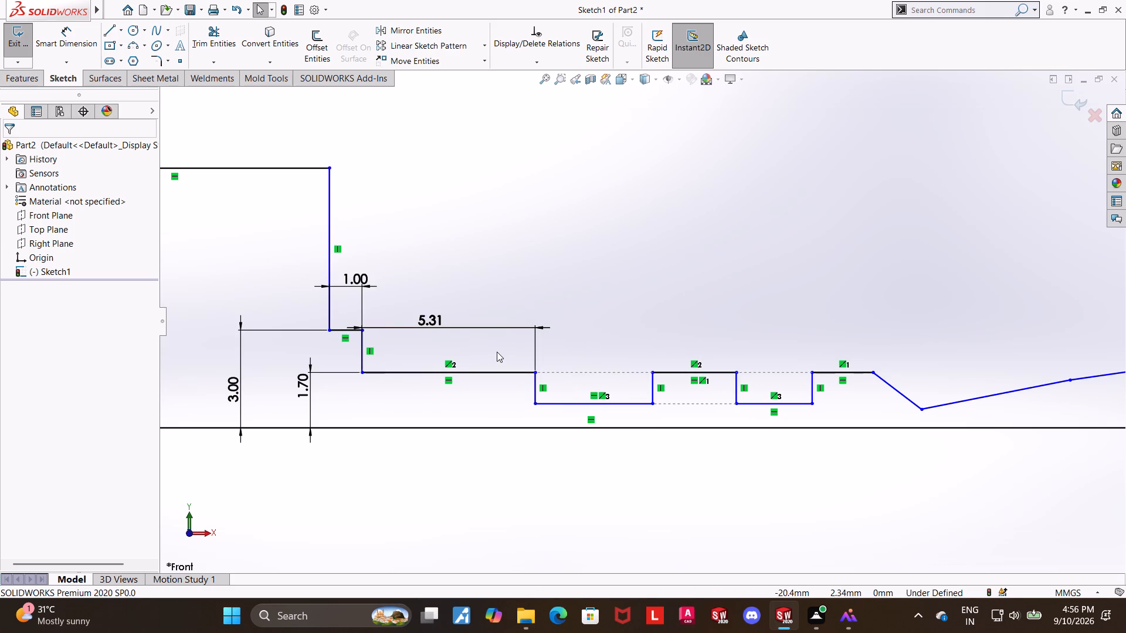
Set the length of the long land before the first groove to 5.5 mm.
double_click(421, 319)
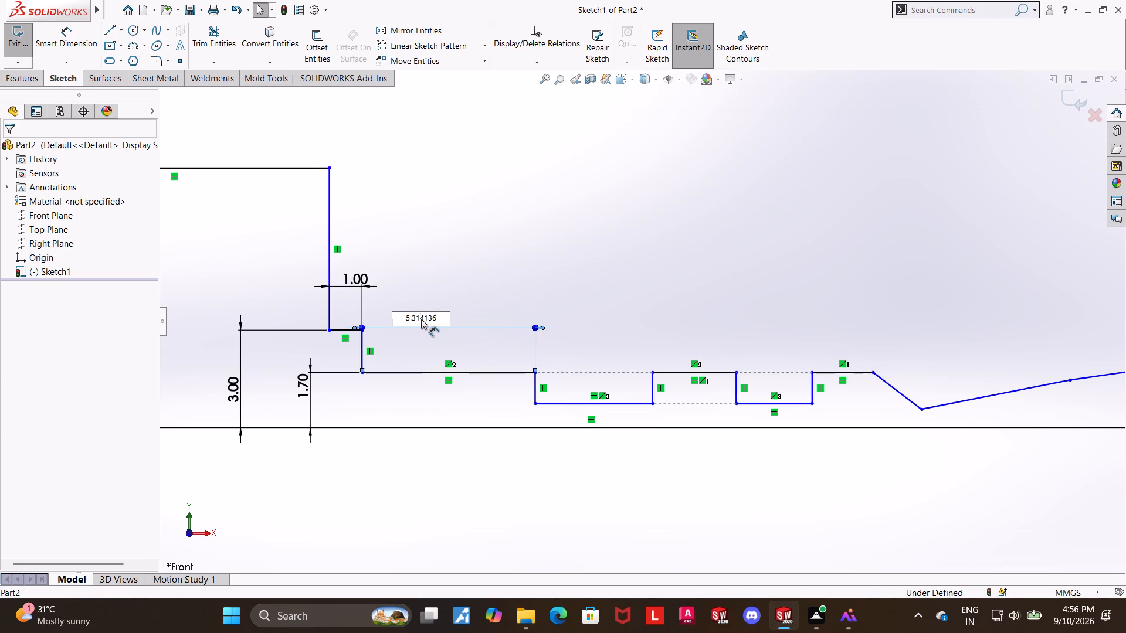
left_click_drag(444, 321, 391, 322)
type("5.5")
key("Return")
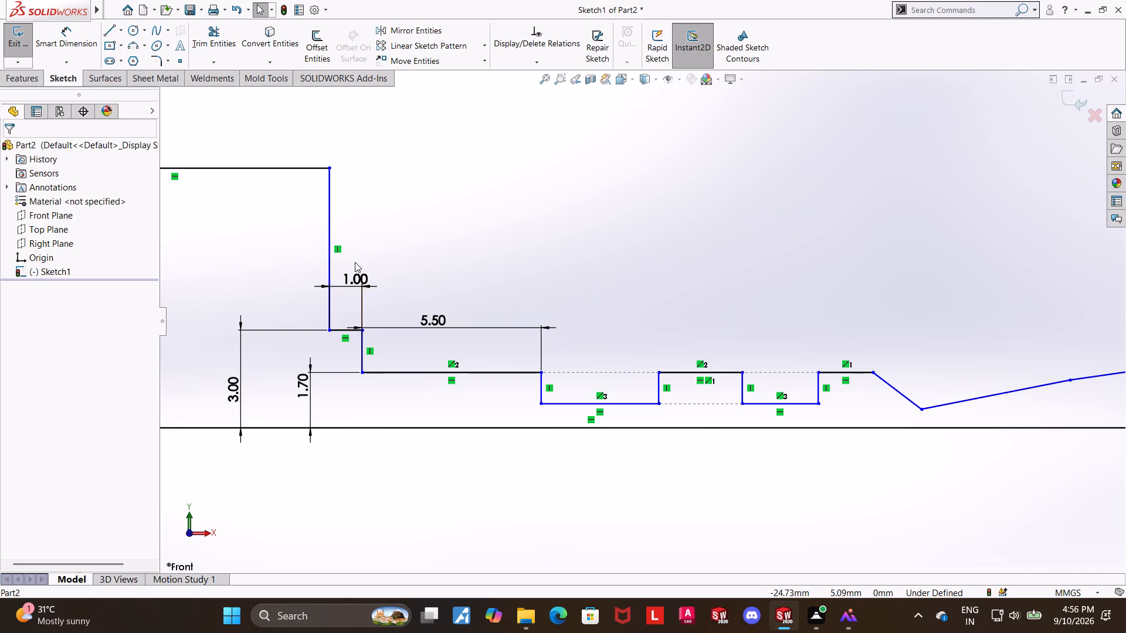
Dimension the width of the first groove's bottom line as 0.7 mm.
left_click(81, 30)
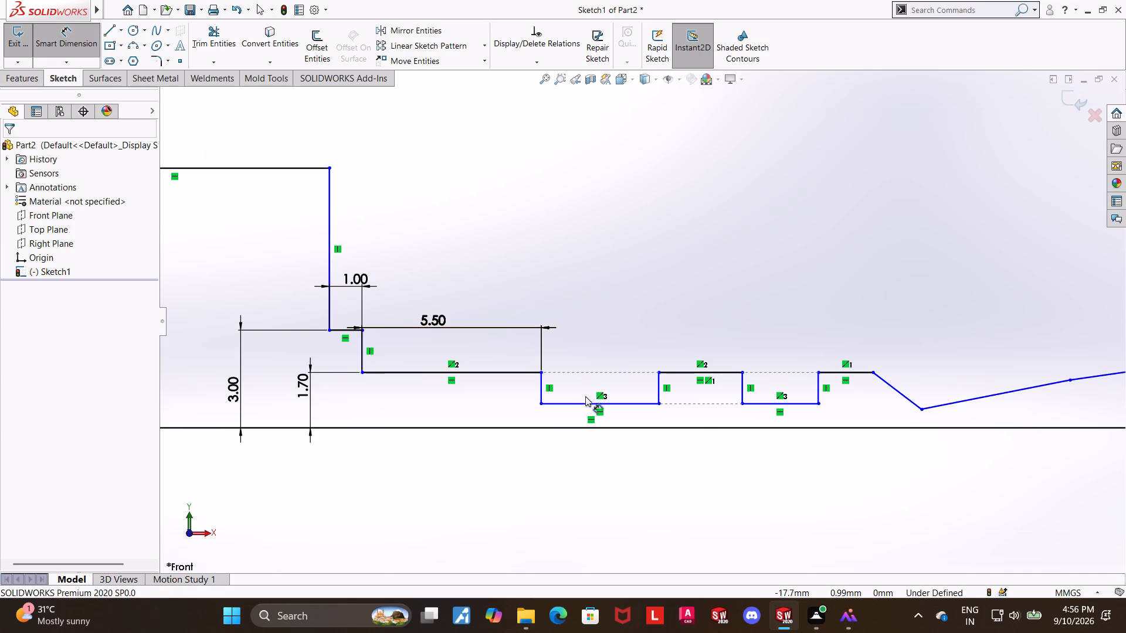
left_click(584, 403)
left_click(580, 358)
type("0.")
key("7")
key("Return")
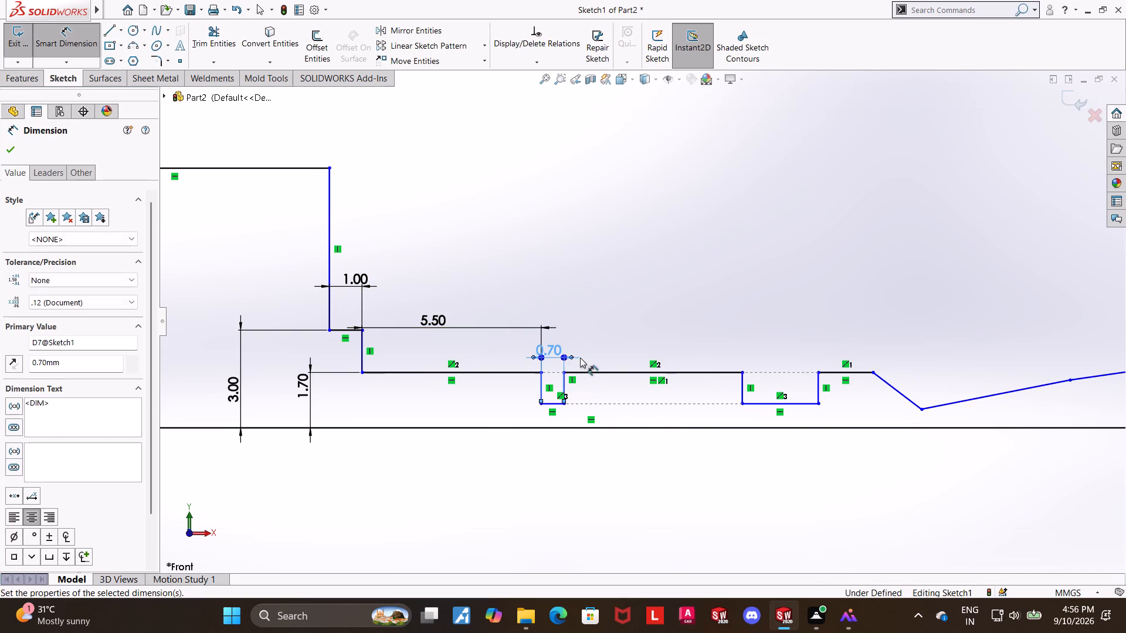
Dimension the width of the second groove's bottom line as 0.7 mm.
left_click(789, 404)
left_click(784, 358)
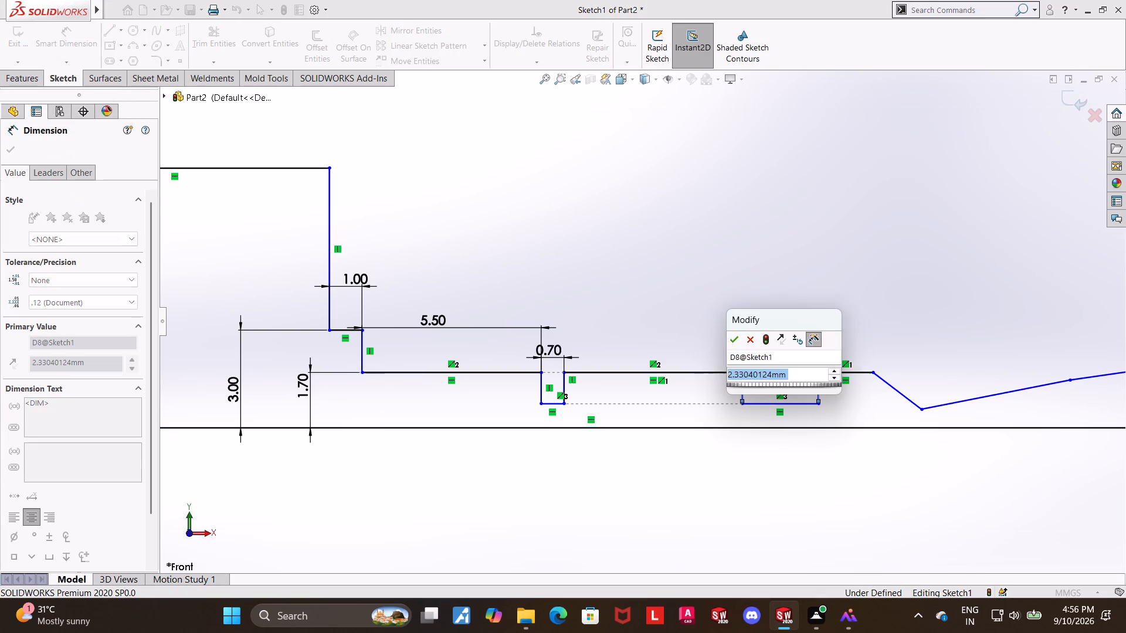
type("0.7")
key("Return")
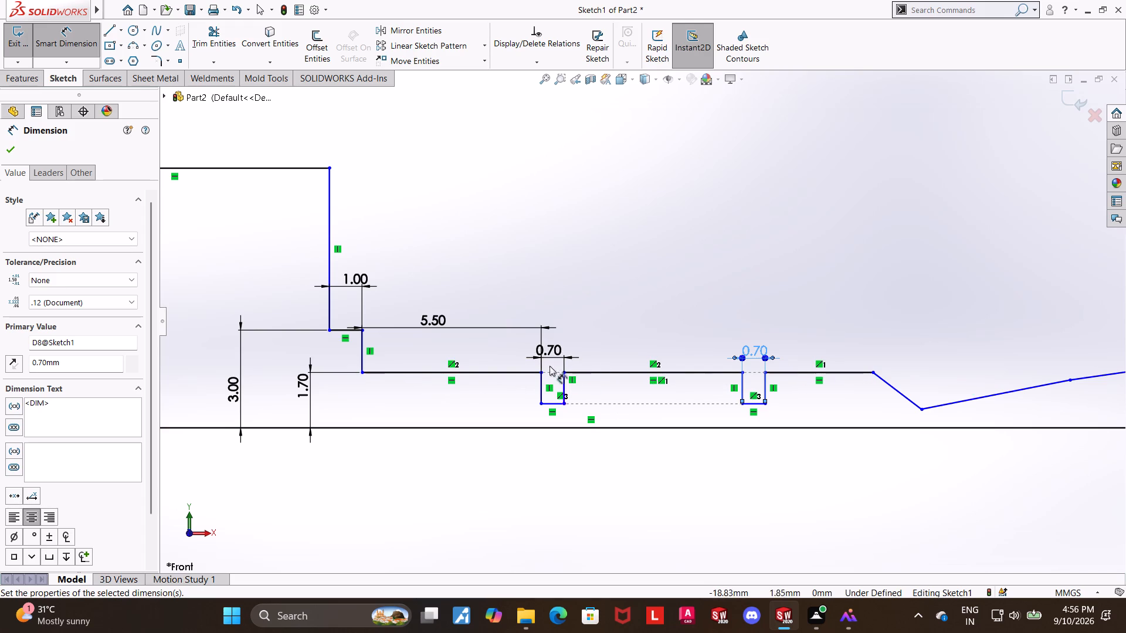
left_click(671, 339)
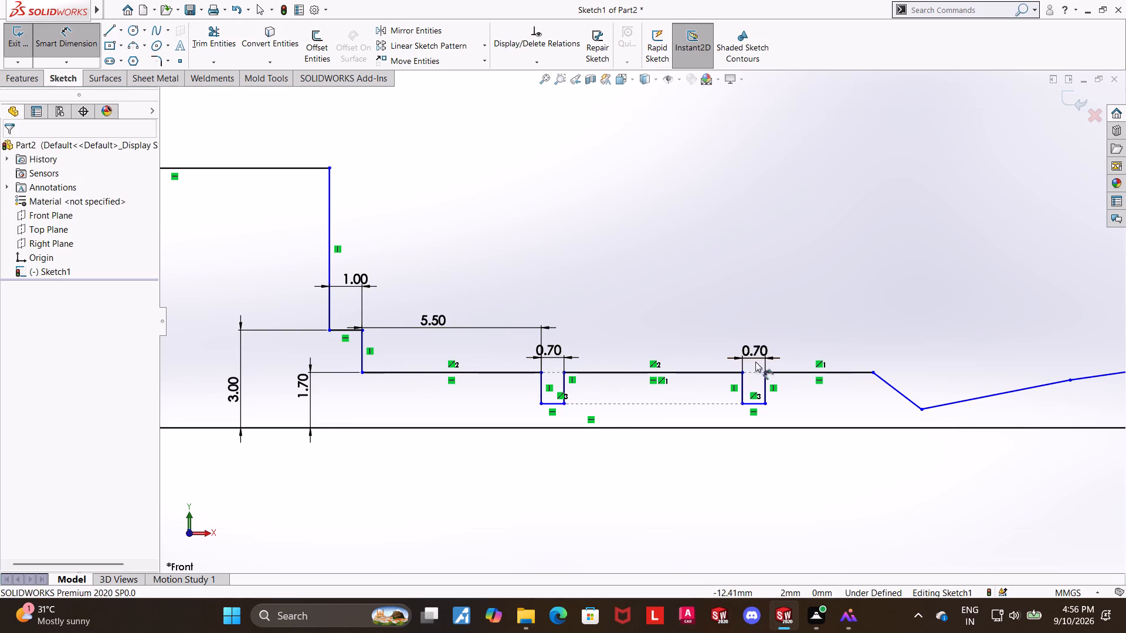
Check the Jack Sketch reference image and dimension the land between the two grooves as 2.5 mm.
left_click(847, 621)
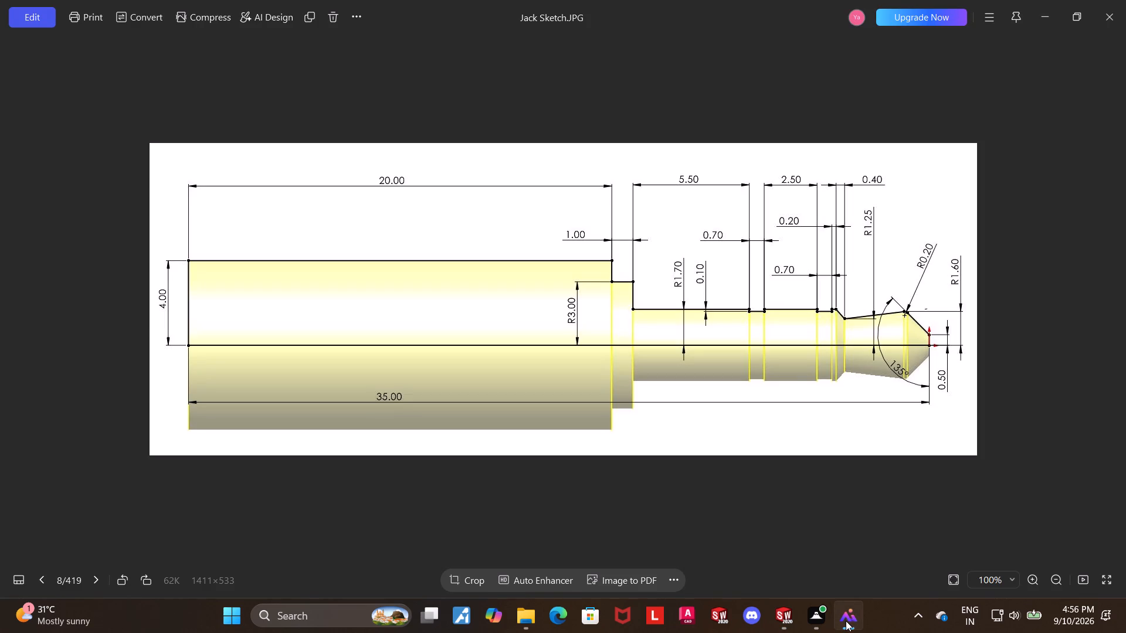
left_click(846, 621)
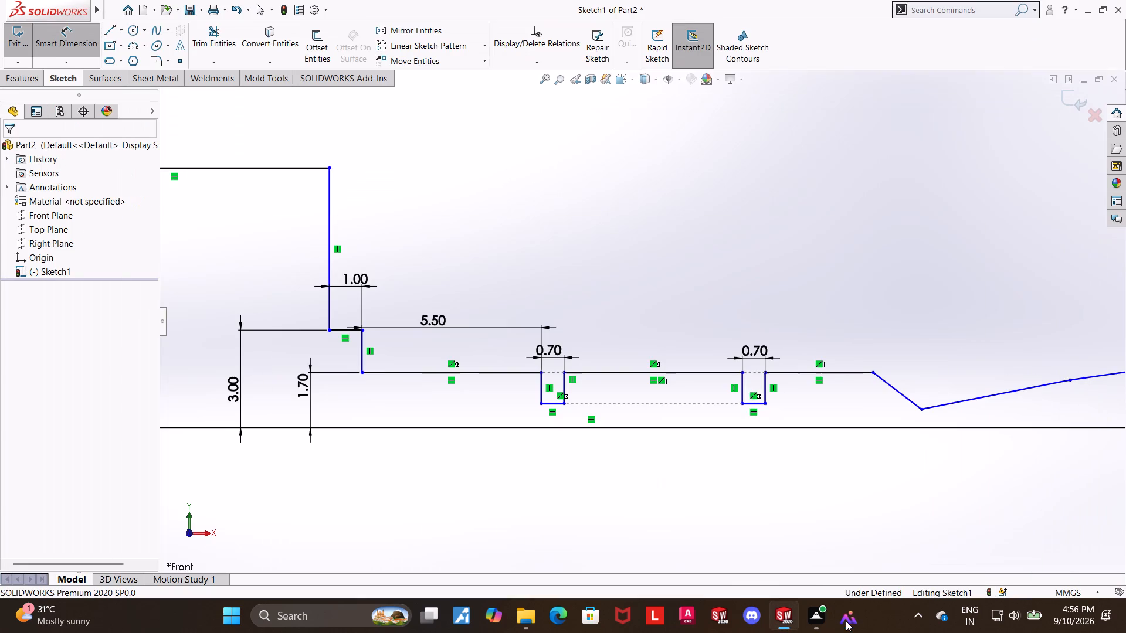
left_click(686, 372)
left_click(684, 335)
type("2.5")
key("Return")
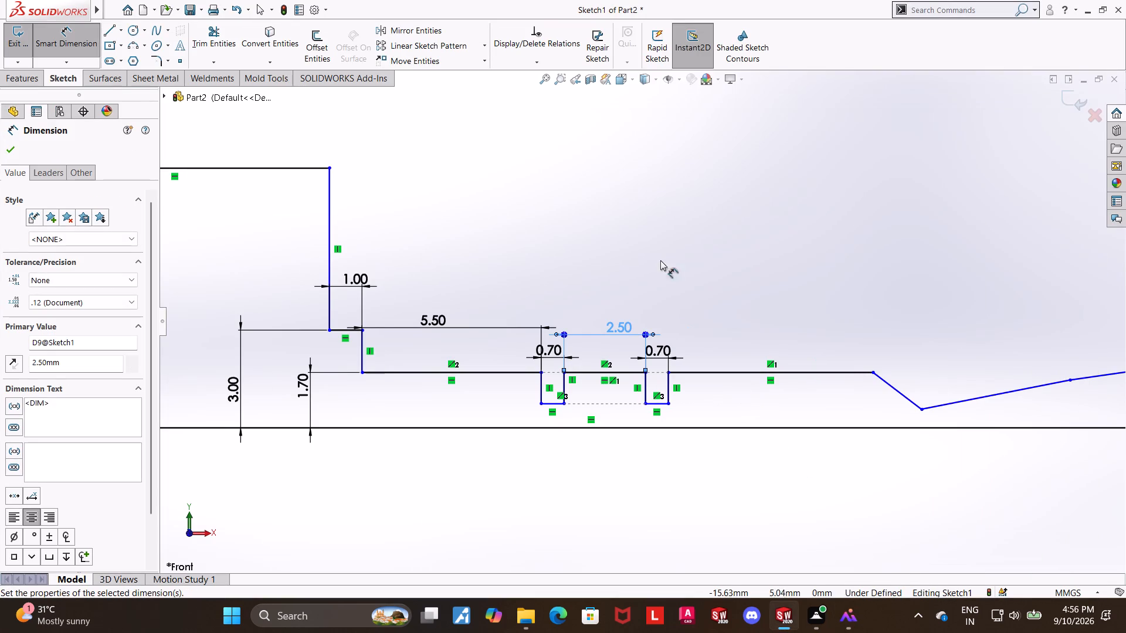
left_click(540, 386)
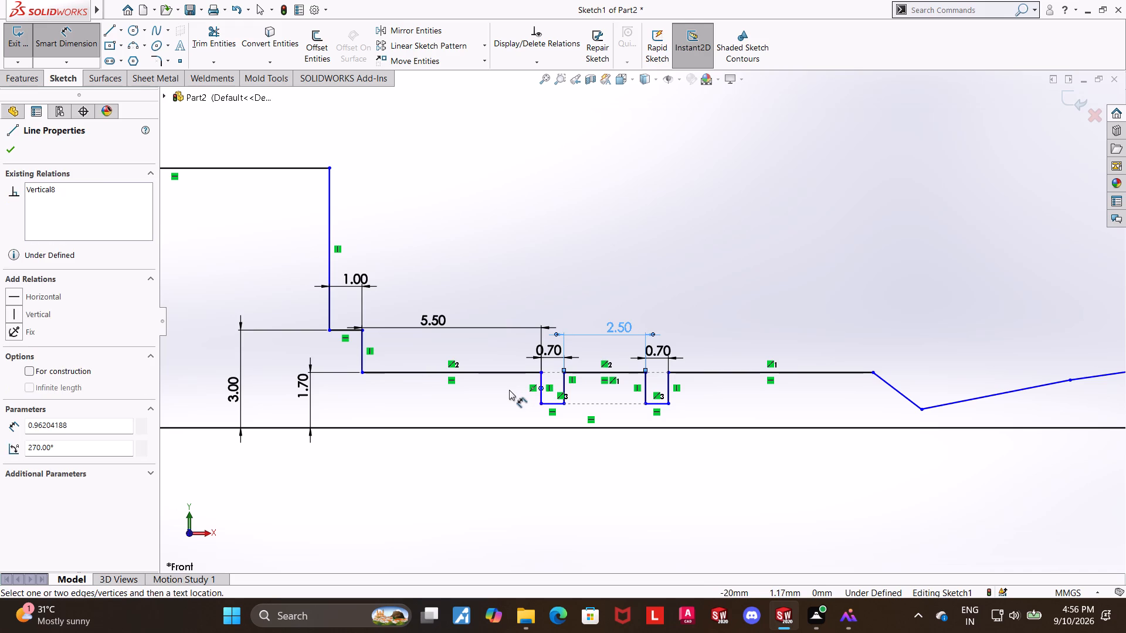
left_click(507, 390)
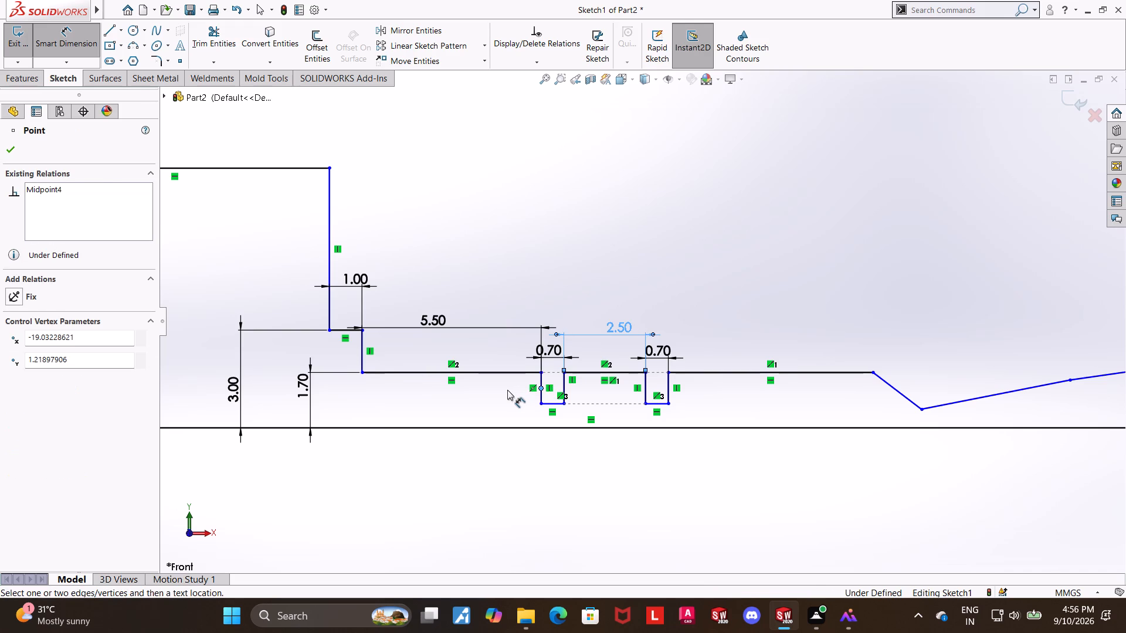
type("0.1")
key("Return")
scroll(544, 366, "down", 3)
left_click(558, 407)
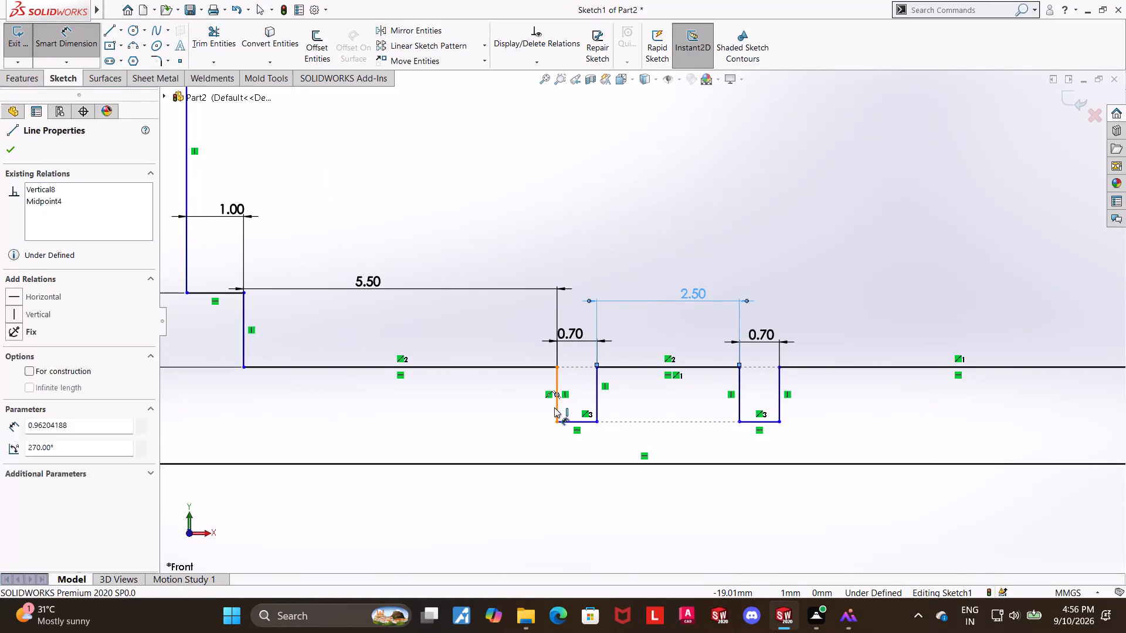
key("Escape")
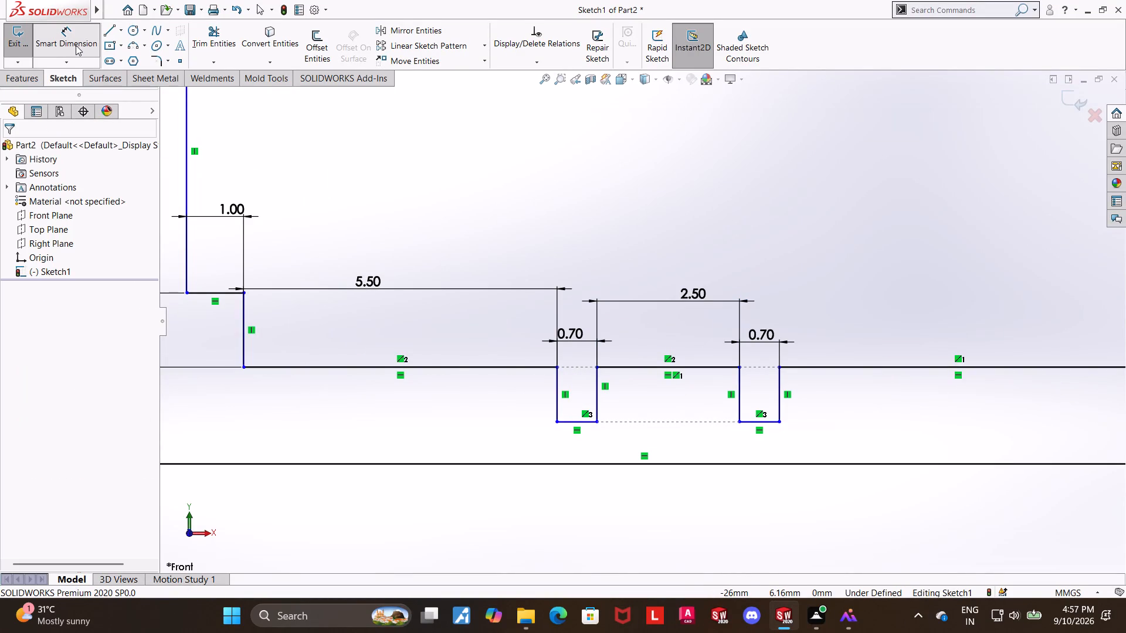
Dimension the depth of the first groove's side line as 0.1 mm.
left_click(76, 45)
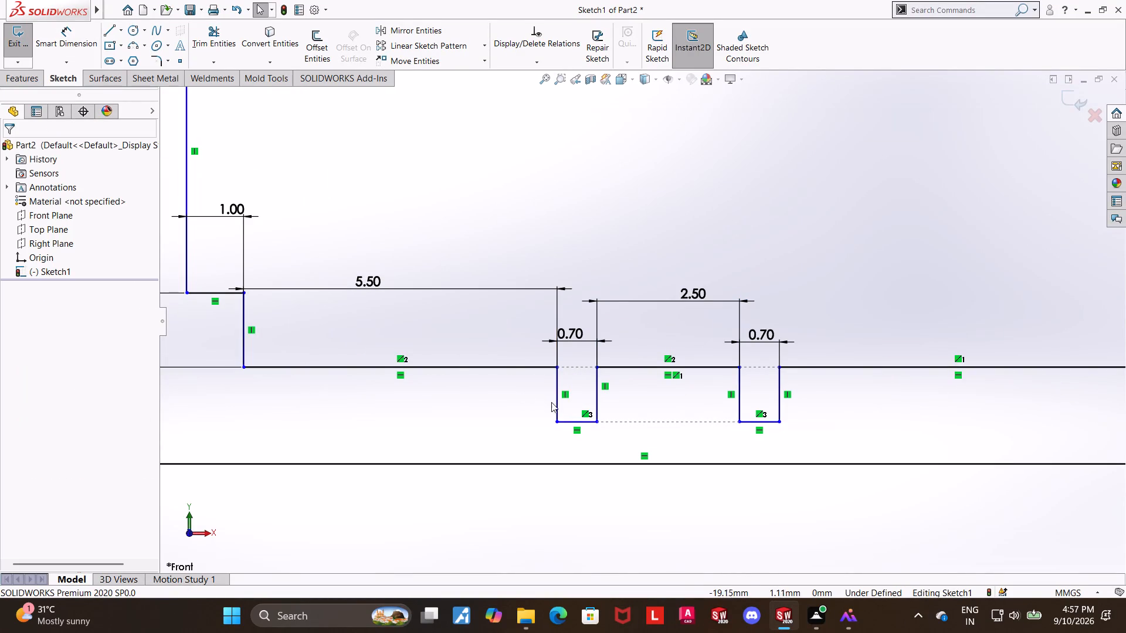
left_click(559, 406)
left_click(52, 36)
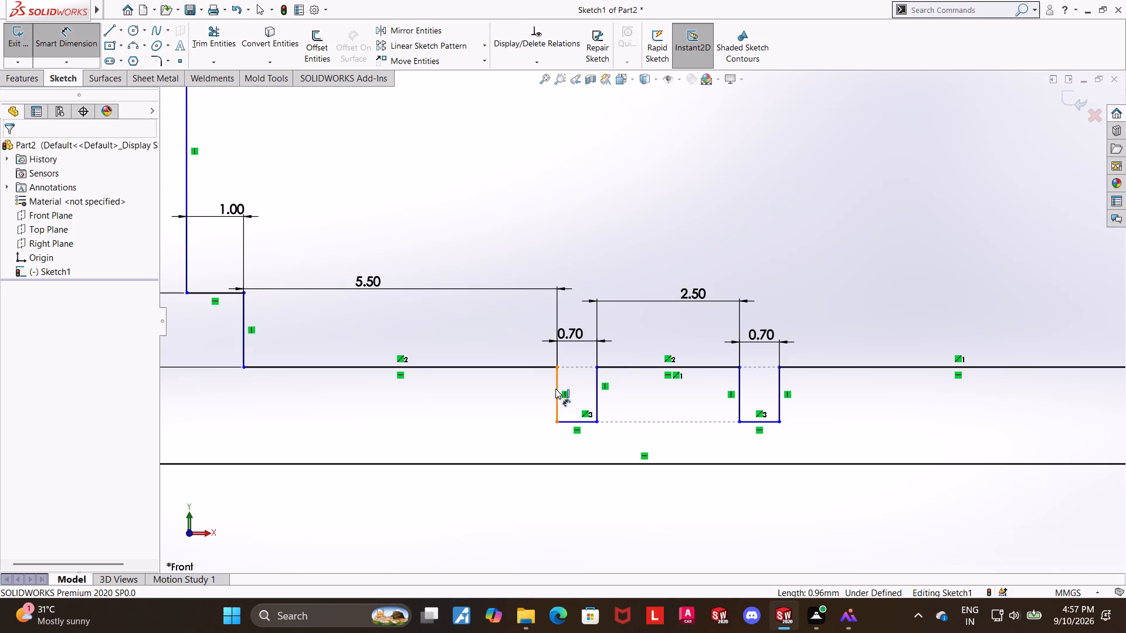
left_click(557, 393)
left_click(513, 395)
type("0.1")
key("Return")
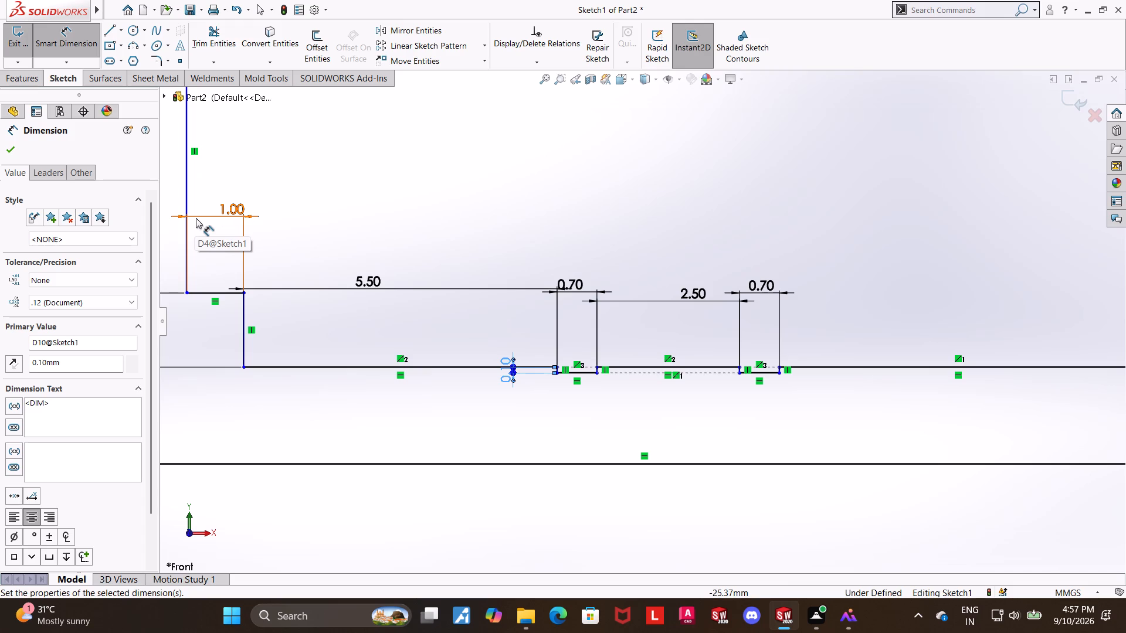
Dimension the horizontal land after the second groove as 0.2 mm.
scroll(854, 352, "down", 3)
scroll(854, 352, "up", 10)
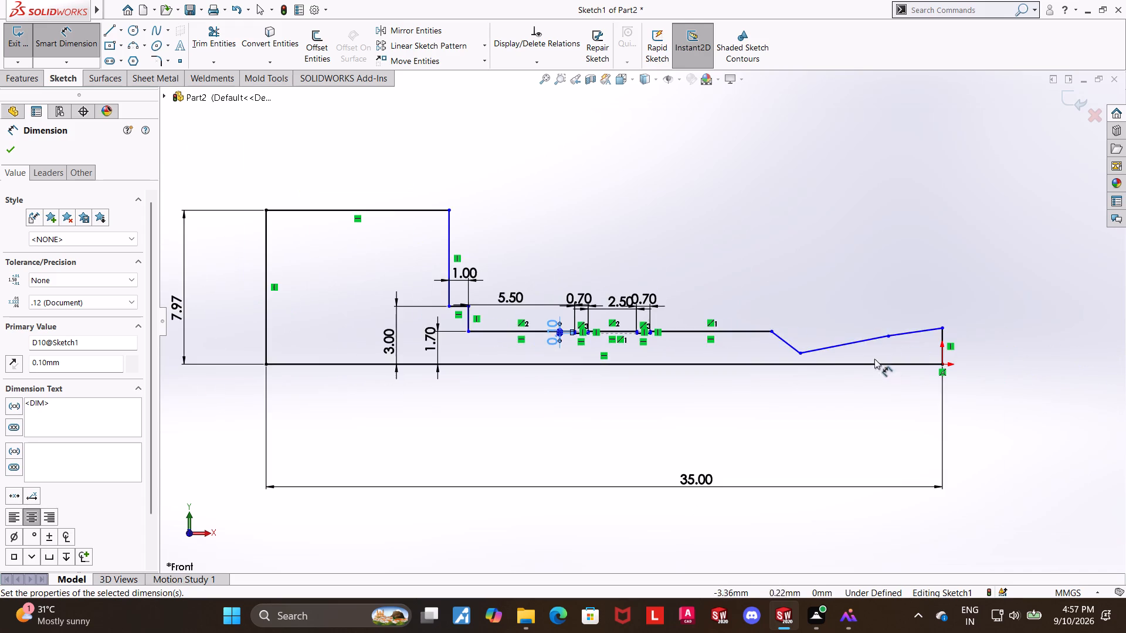
scroll(748, 309, "down", 4)
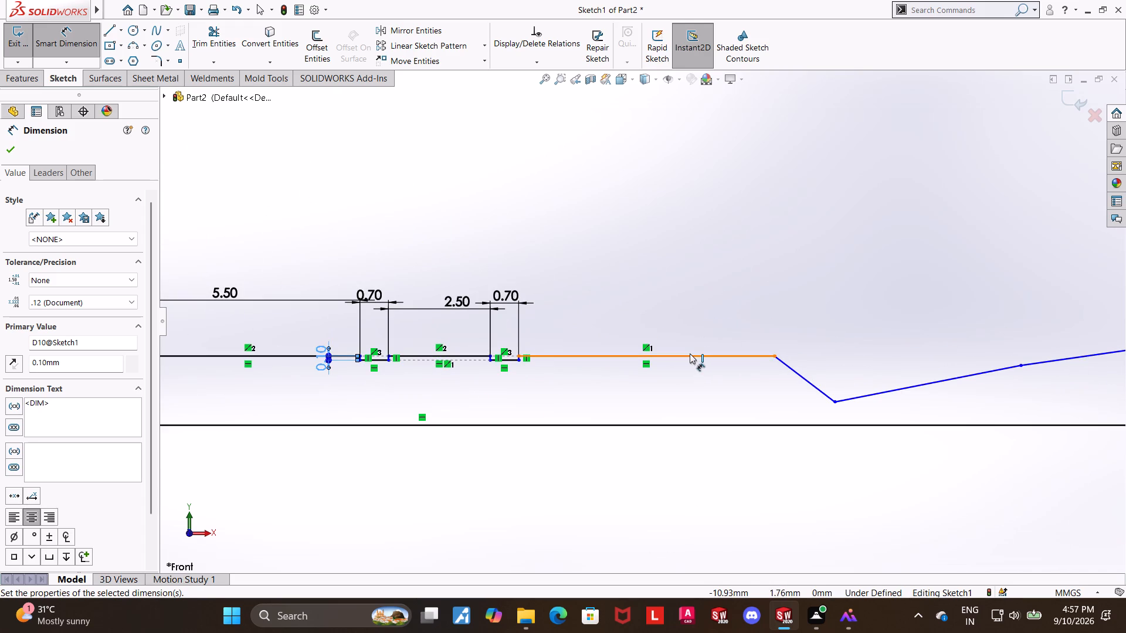
left_click(690, 353)
left_click(689, 316)
type("0.2")
key("Return")
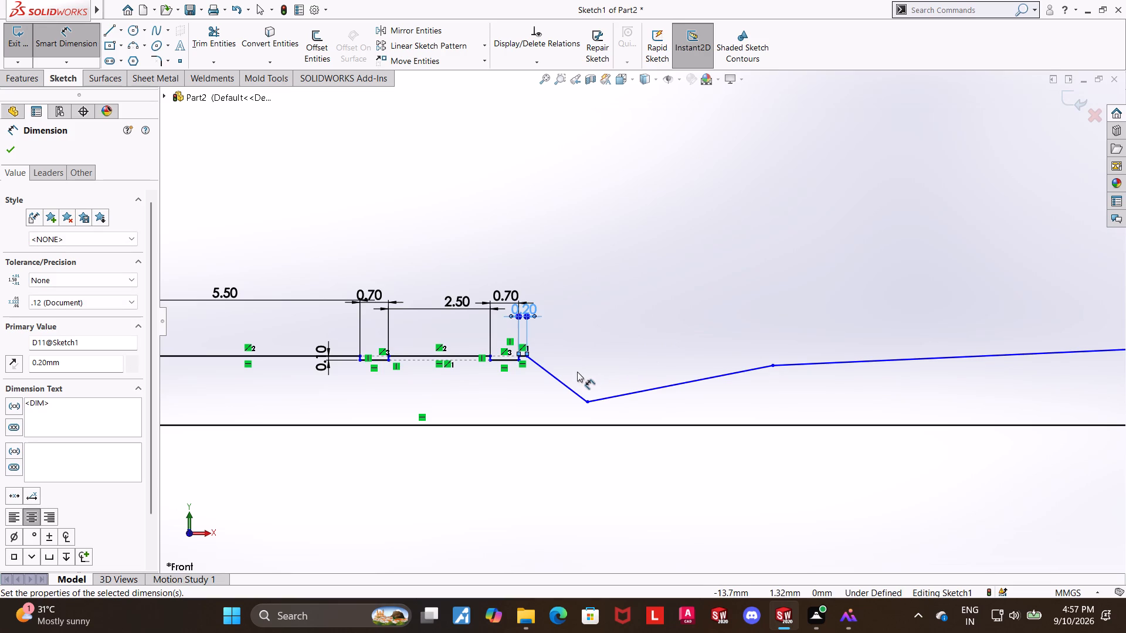
Dimension the height of the low point after the second groove above the base line as 1.25 mm.
scroll(591, 413, "down", 2)
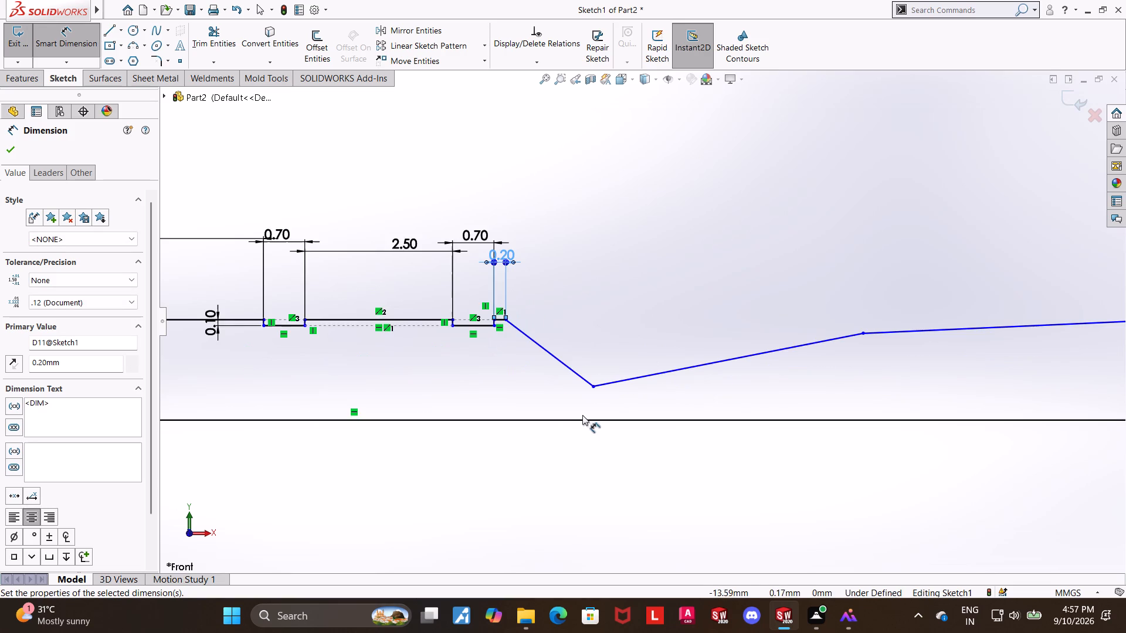
left_click(596, 421)
left_click(593, 389)
left_click(529, 389)
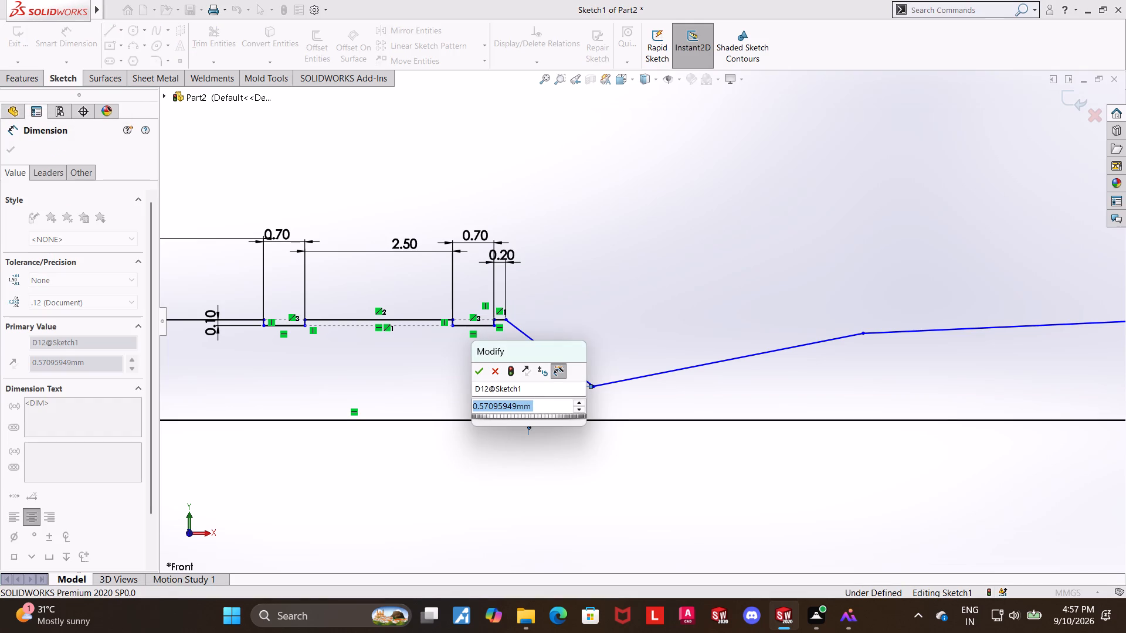
type("1.25")
key("Return")
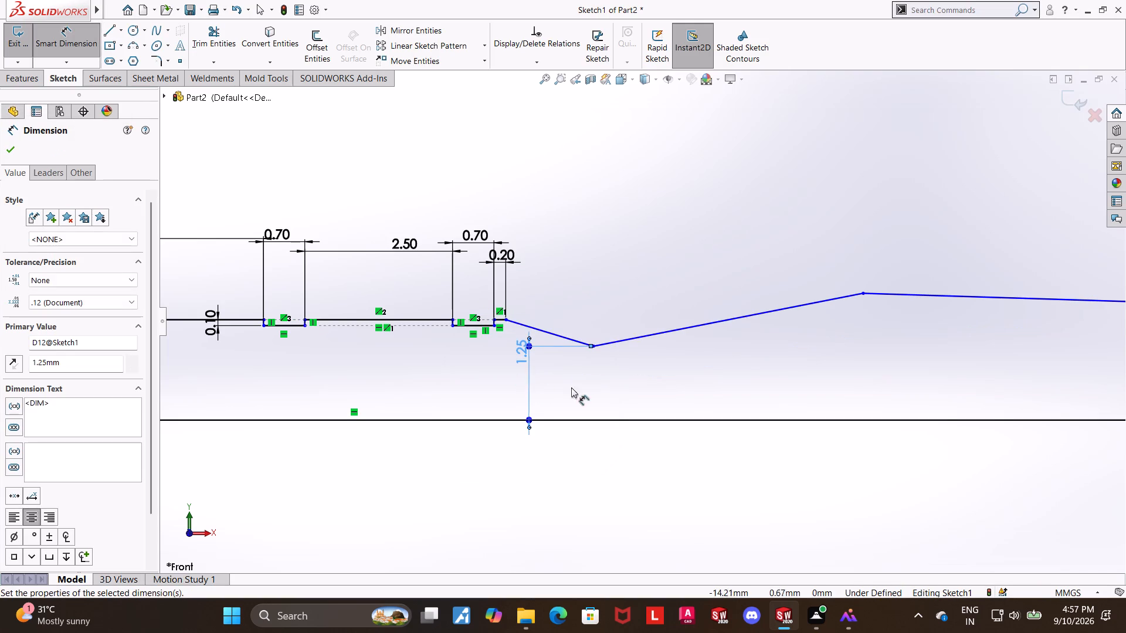
Compare the dimensioned profile with the Jack Sketch reference image to find the remaining dimensions.
left_click(850, 630)
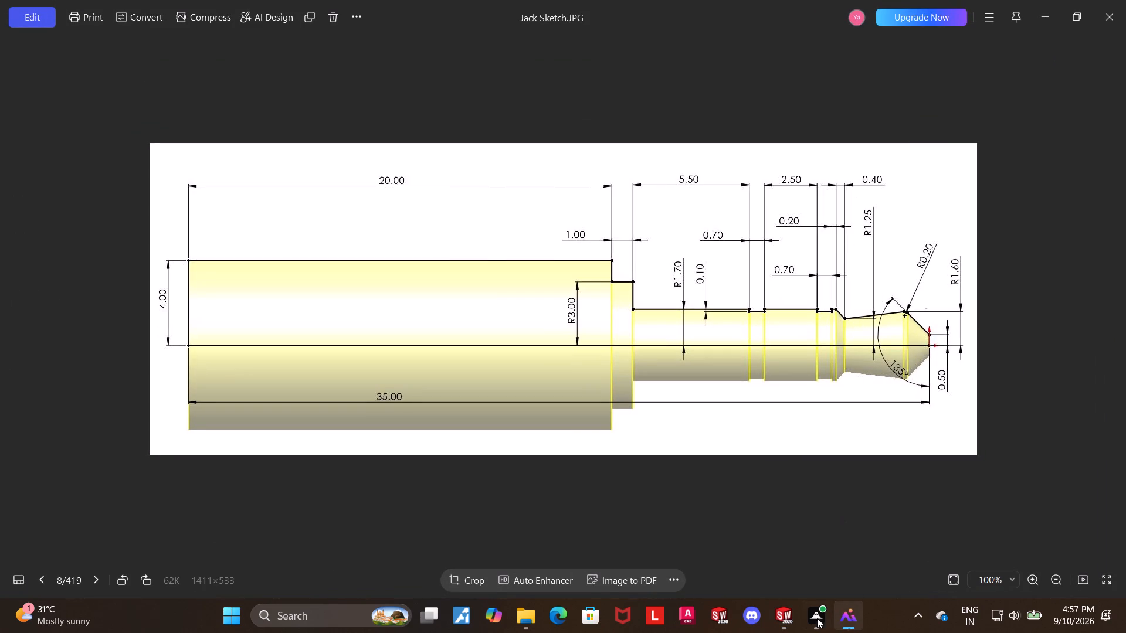
left_click(785, 615)
left_click(785, 615)
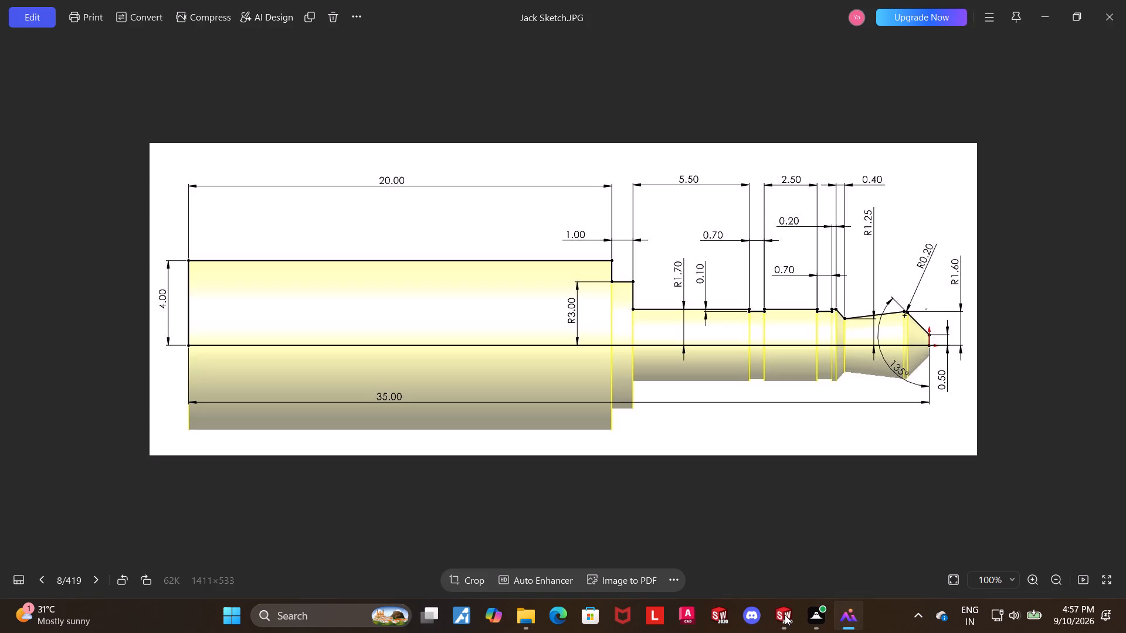
left_click(785, 615)
left_click(785, 615)
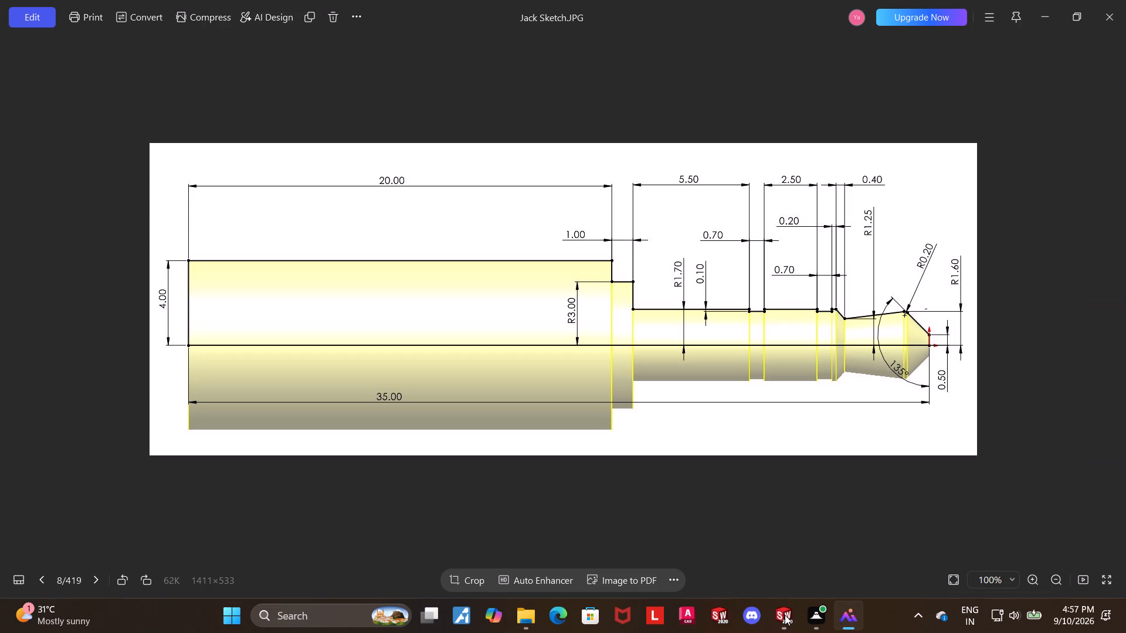
left_click(785, 615)
left_click(785, 615)
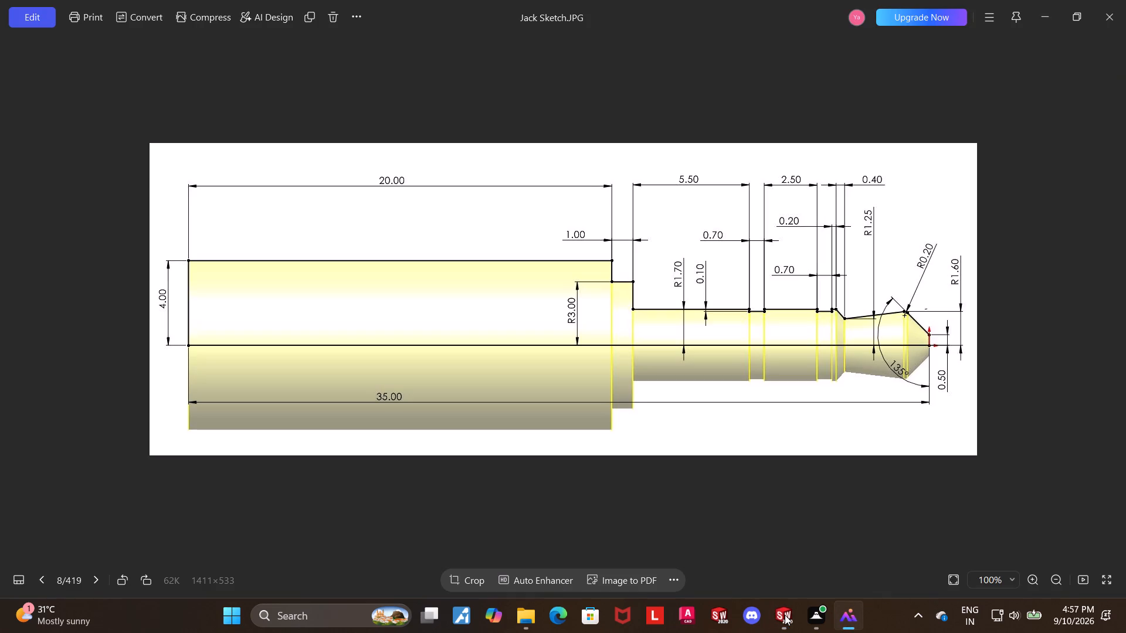
left_click(785, 615)
left_click(785, 615)
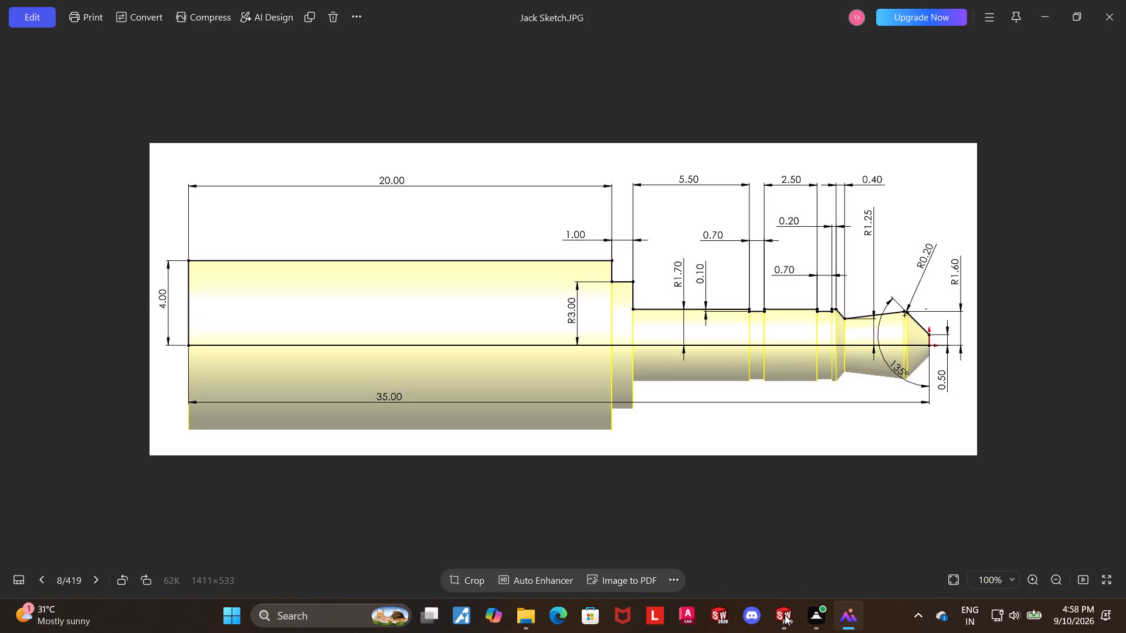
left_click(785, 615)
scroll(368, 406, "up", 2)
scroll(310, 365, "up", 2)
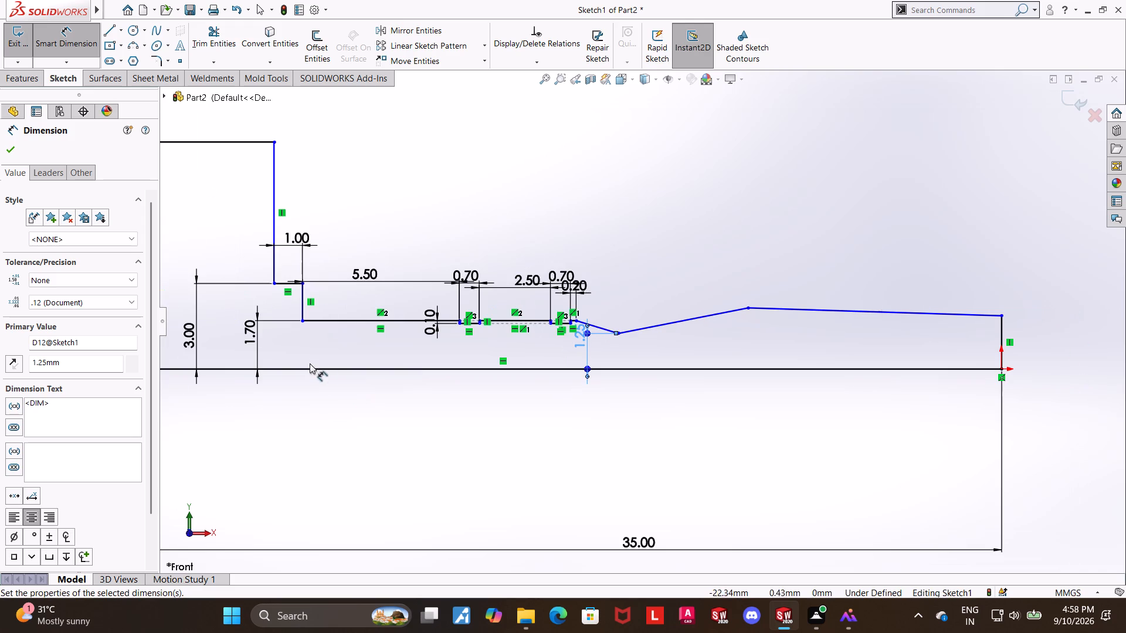
scroll(340, 327, "down", 3)
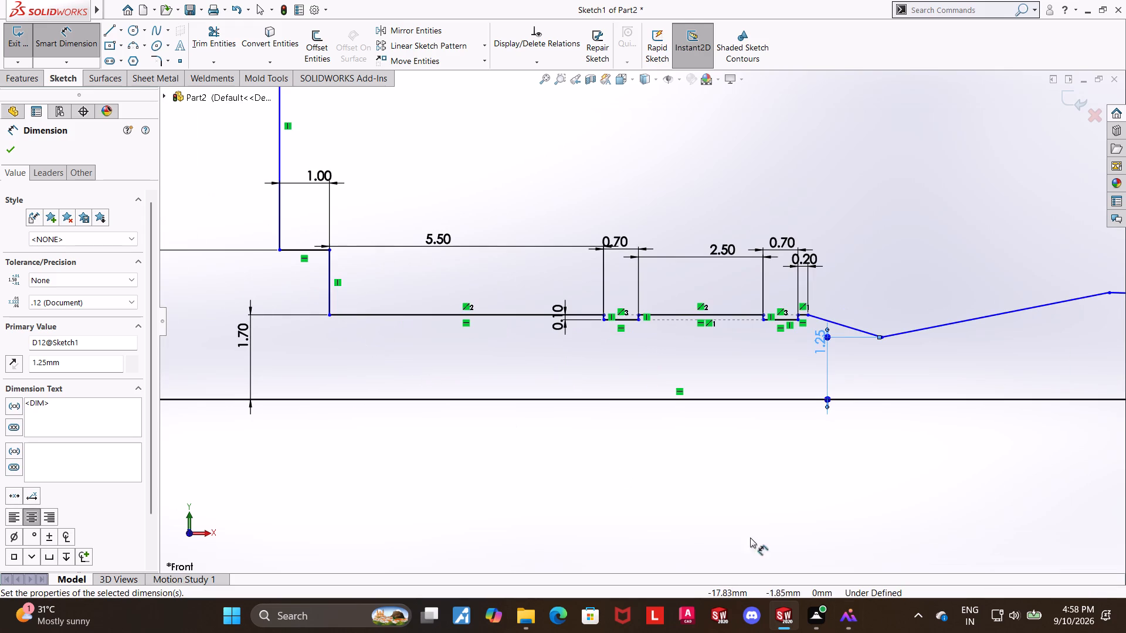
left_click(851, 620)
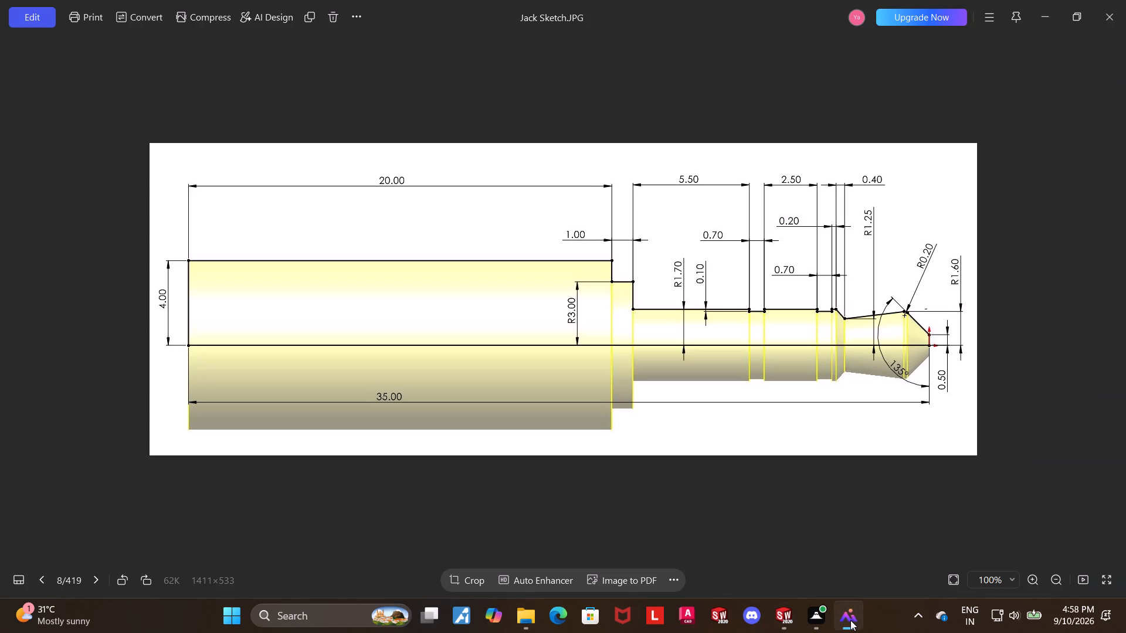
left_click(850, 620)
scroll(552, 453, "up", 3)
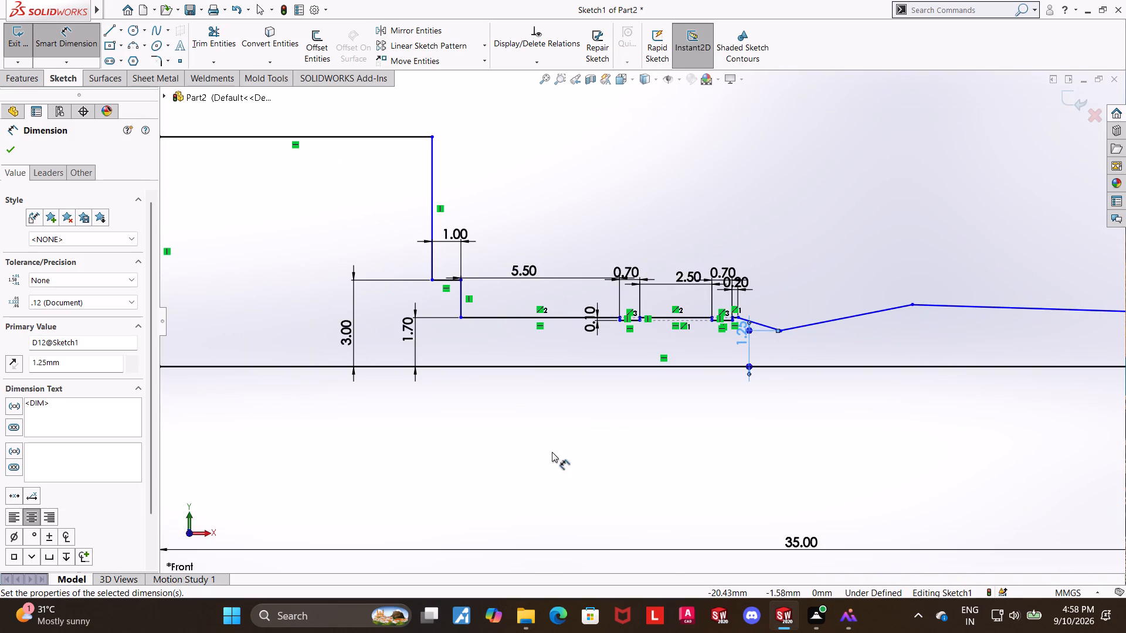
scroll(552, 452, "down", 2)
left_click(849, 626)
left_click(849, 626)
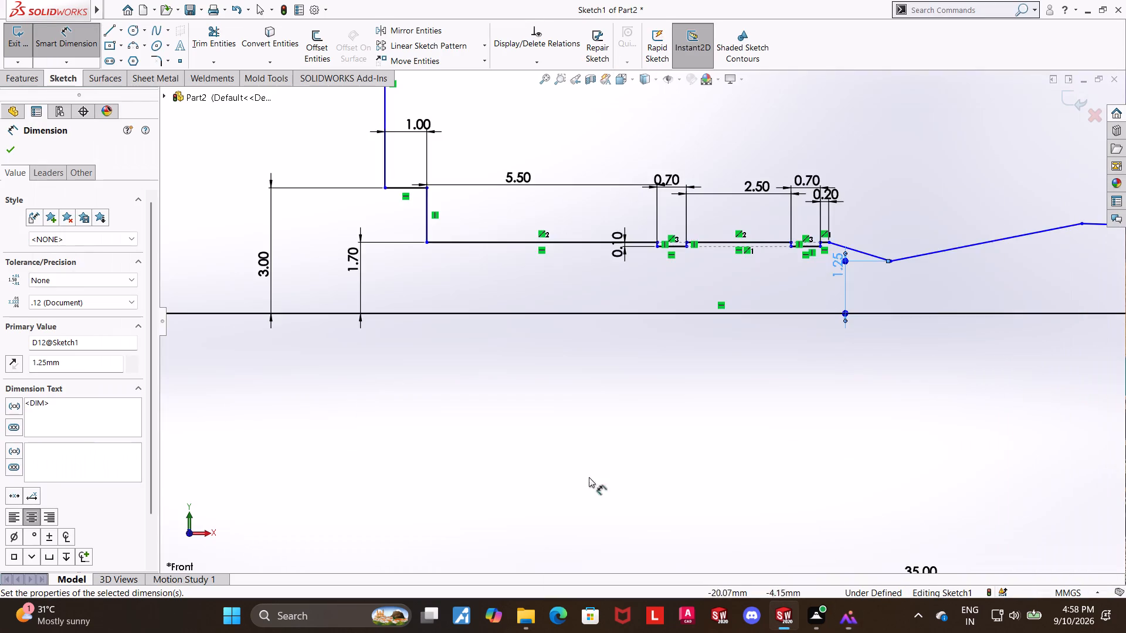
scroll(490, 435, "up", 9)
scroll(499, 304, "down", 2)
scroll(578, 329, "down", 2)
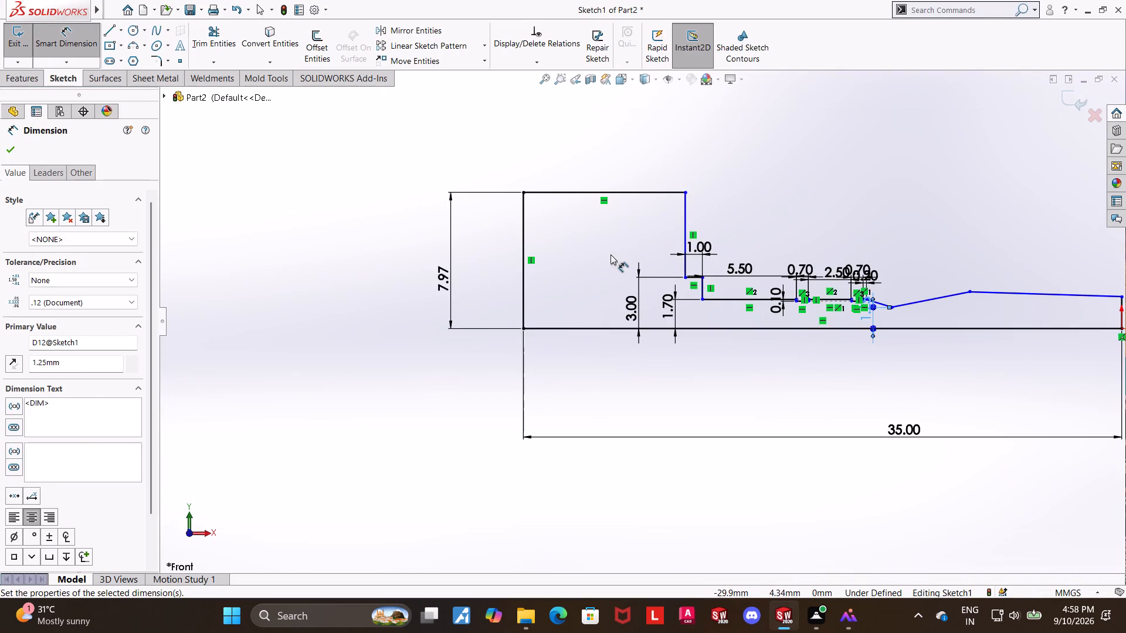
scroll(613, 254, "up", 4)
scroll(815, 288, "down", 2)
scroll(568, 329, "down", 1)
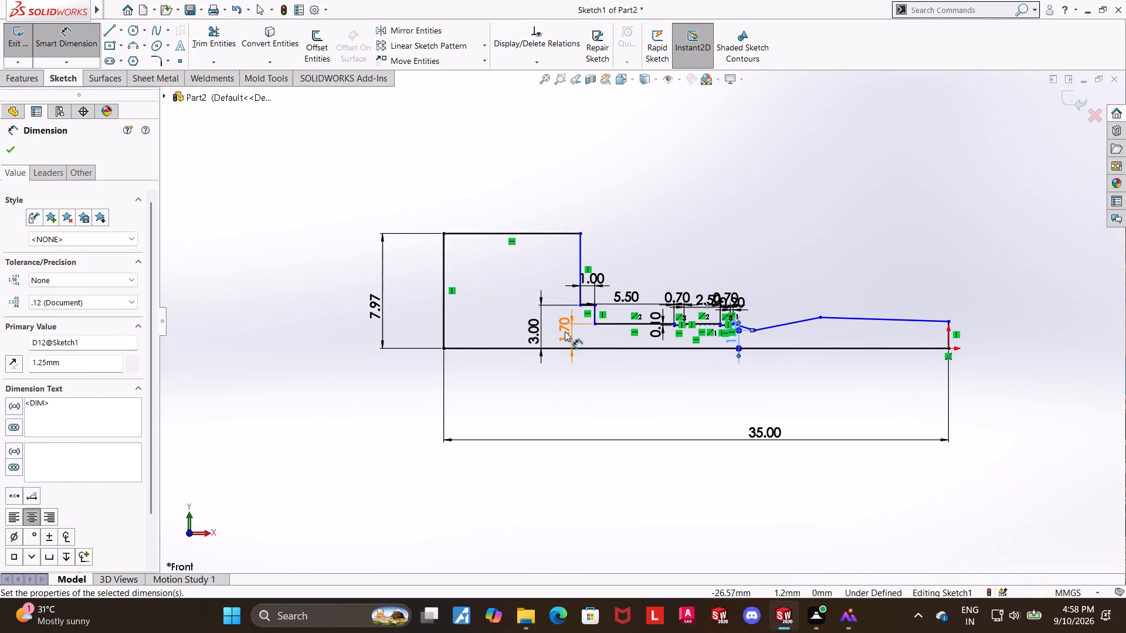
left_click_drag(443, 350, 429, 349)
key("Escape")
Dimension the horizontal width of the short downward slope after the second groove as 0.4 mm.
scroll(833, 297, "down", 3)
scroll(551, 342, "down", 2)
scroll(314, 317, "up", 3)
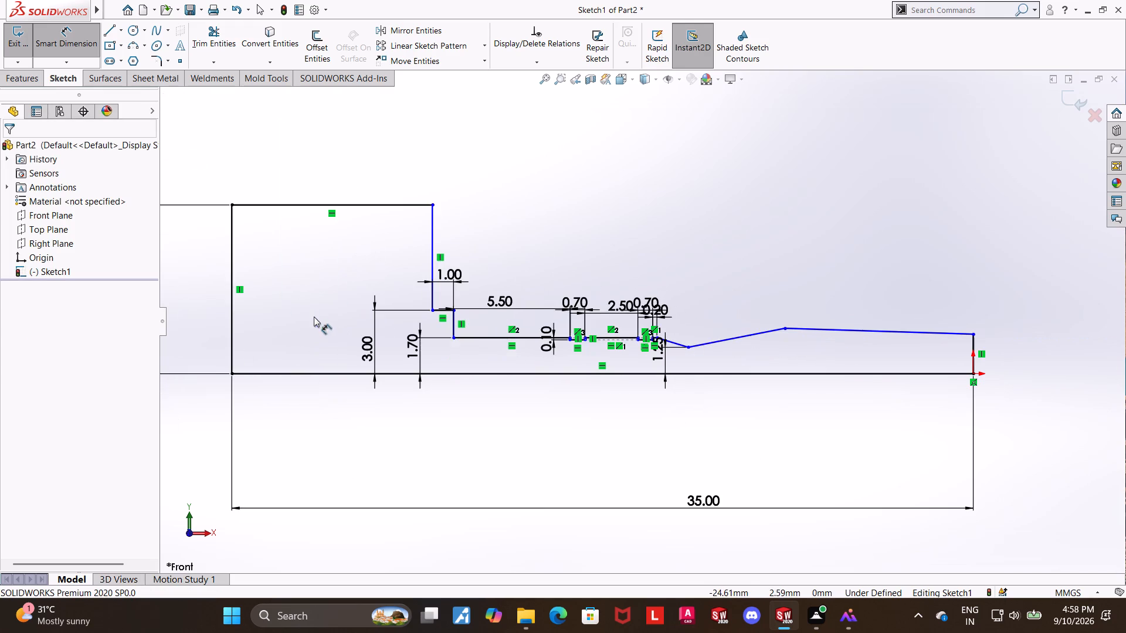
scroll(262, 251, "up", 2)
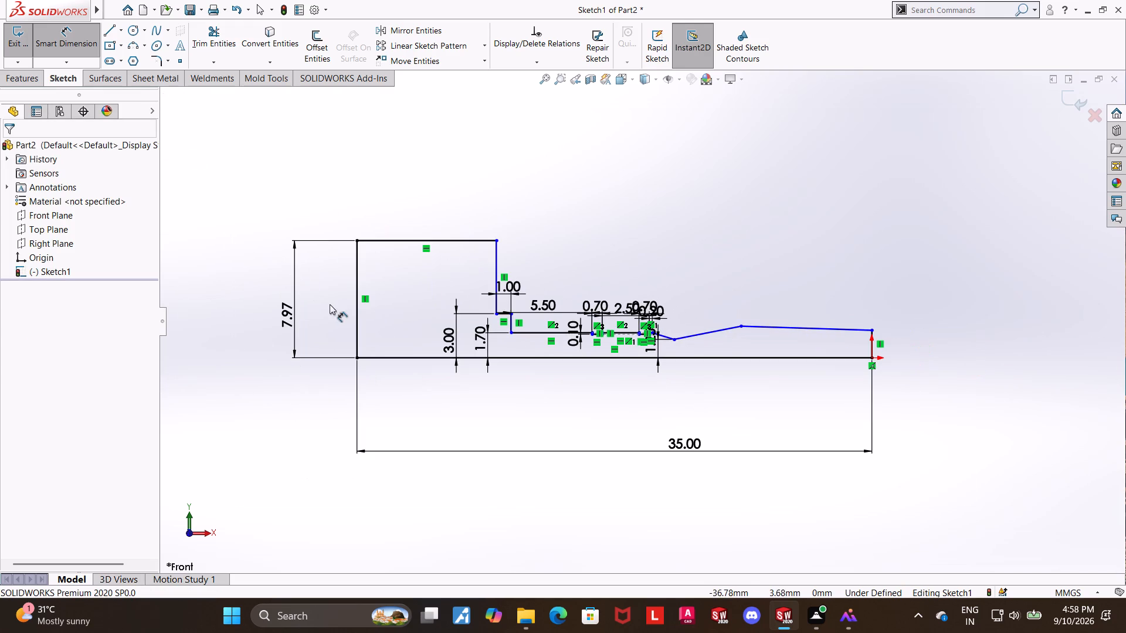
scroll(688, 344, "down", 6)
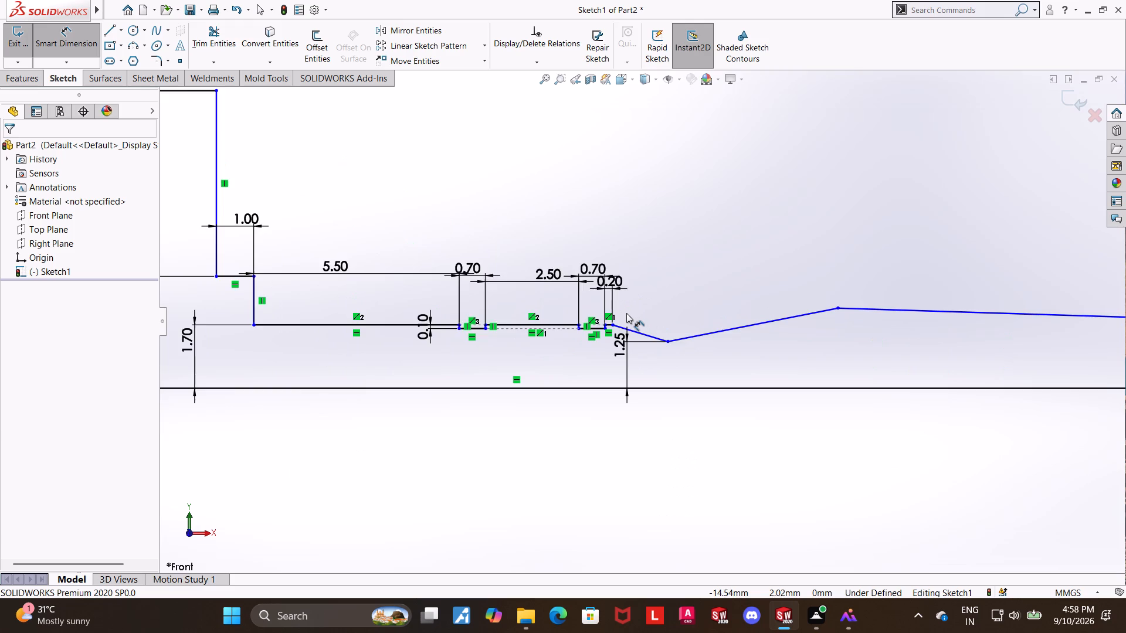
scroll(626, 313, "down", 3)
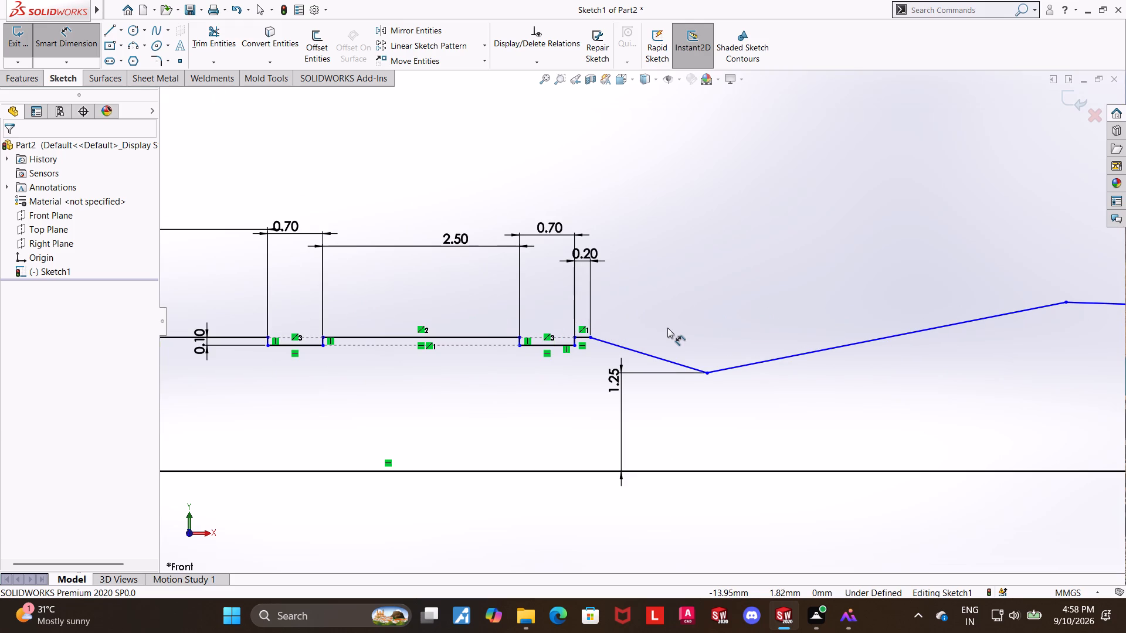
scroll(765, 327, "down", 1)
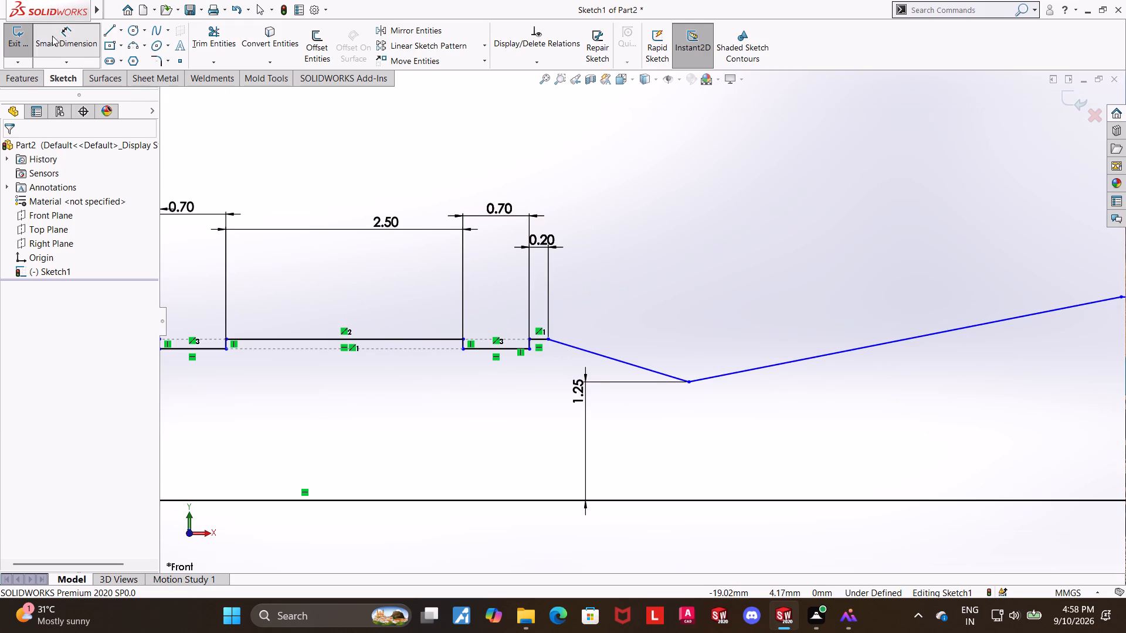
left_click(690, 383)
left_click(550, 339)
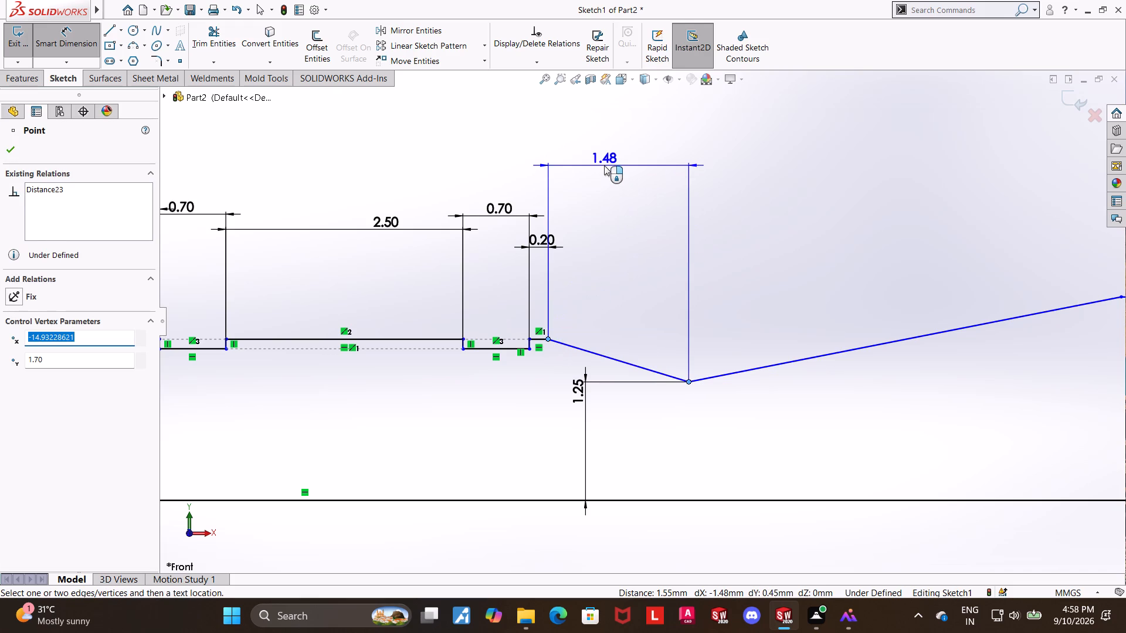
left_click(604, 165)
type("0.4")
key("Return")
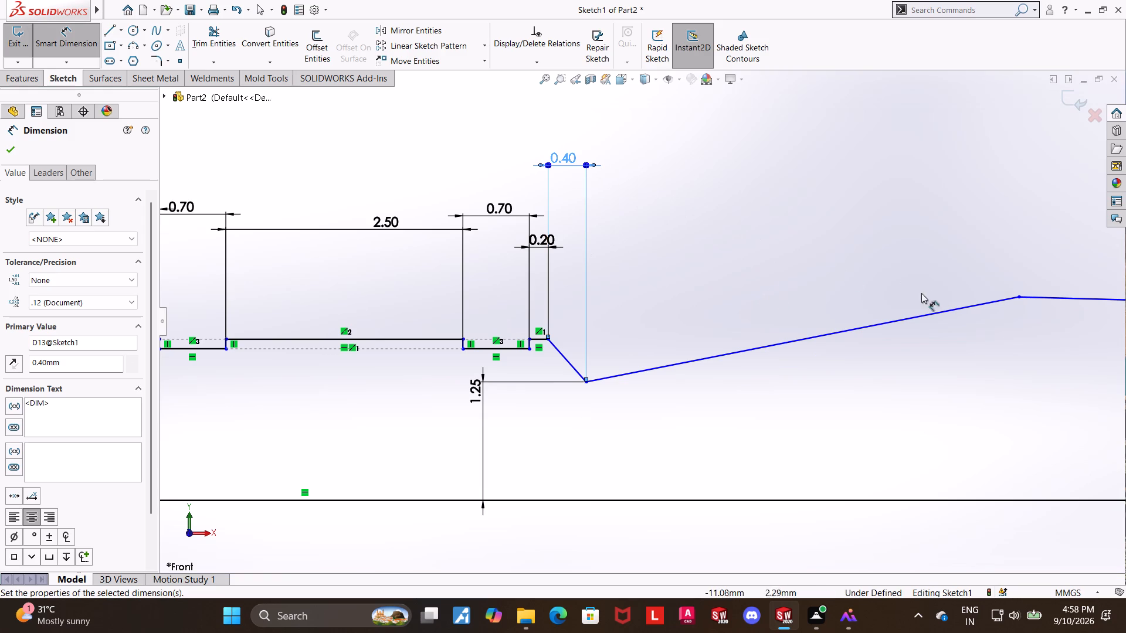
Dimension the height of the tip's peak vertex above the base line as 1.6 mm.
scroll(981, 322, "up", 3)
left_click(860, 307)
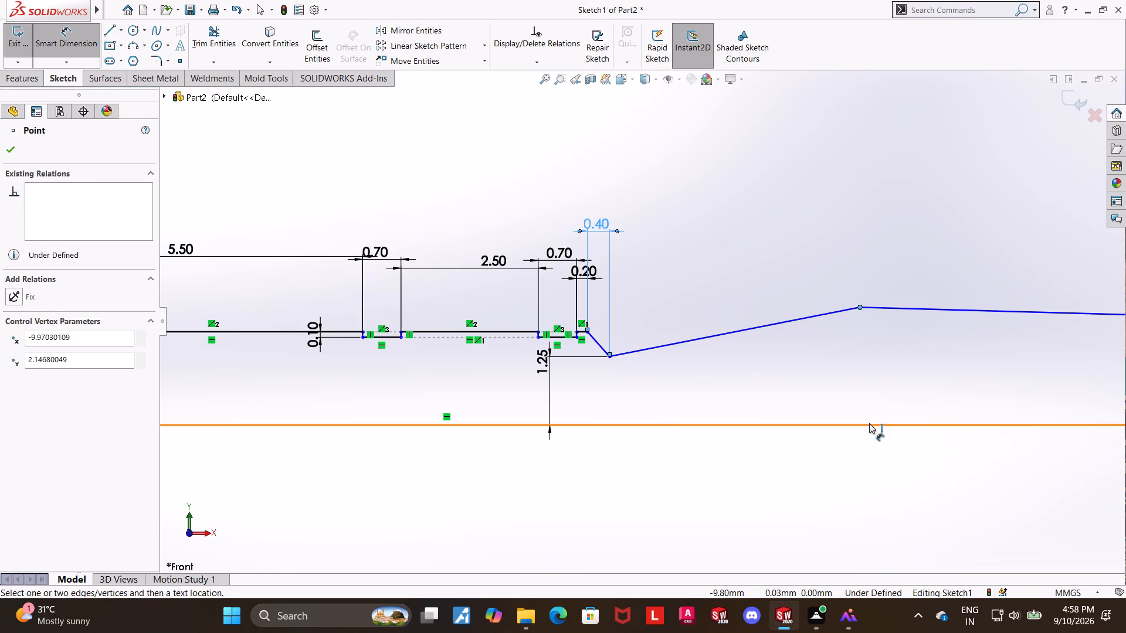
left_click(869, 423)
left_click(869, 384)
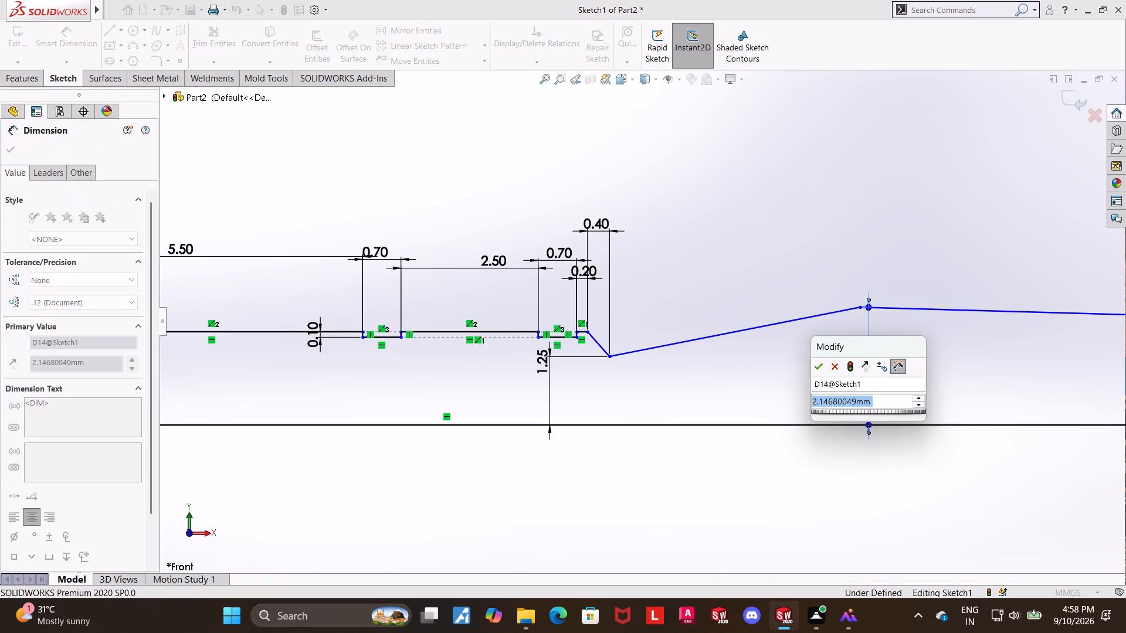
type("1.6")
key("Return")
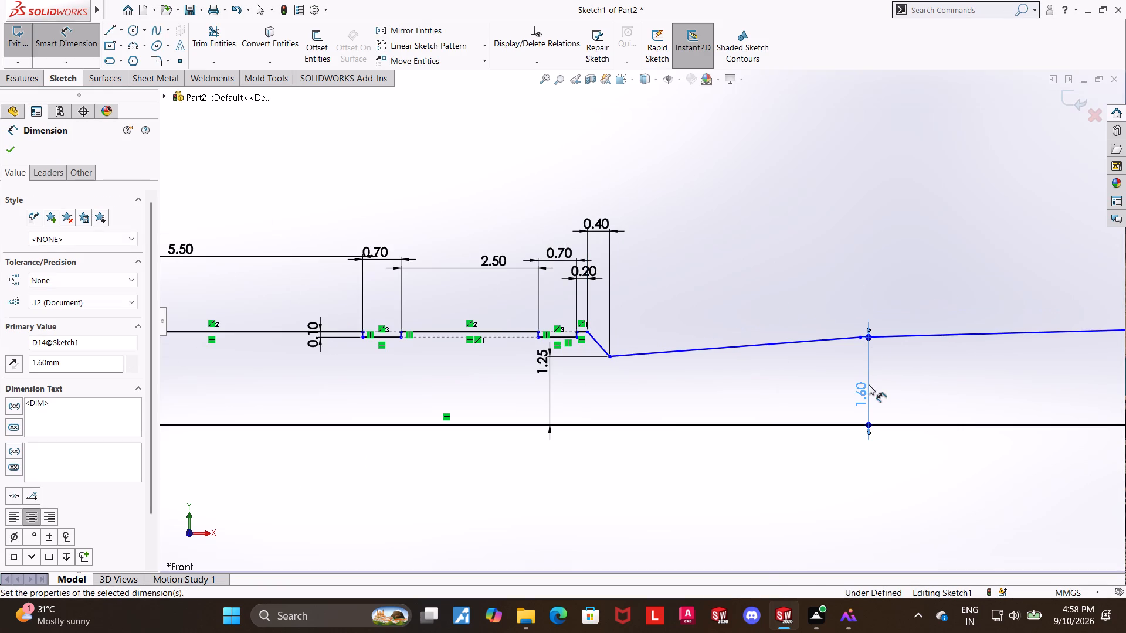
Dimension the vertical end line at the origin as 0.5 mm.
scroll(871, 336, "up", 3)
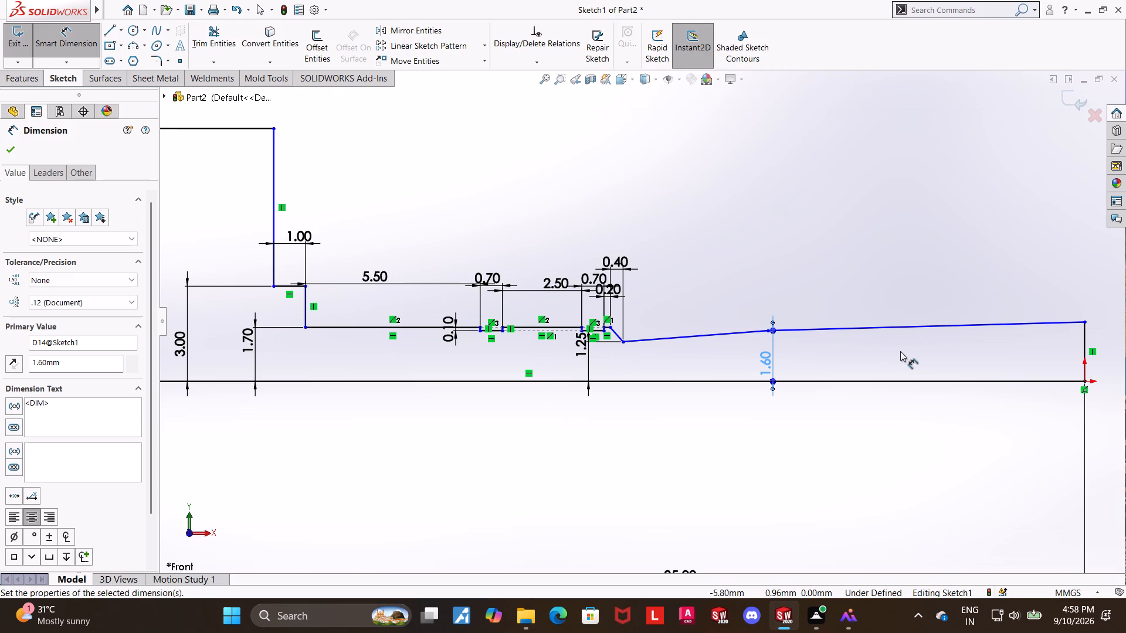
scroll(1009, 377, "up", 2)
left_click(948, 349)
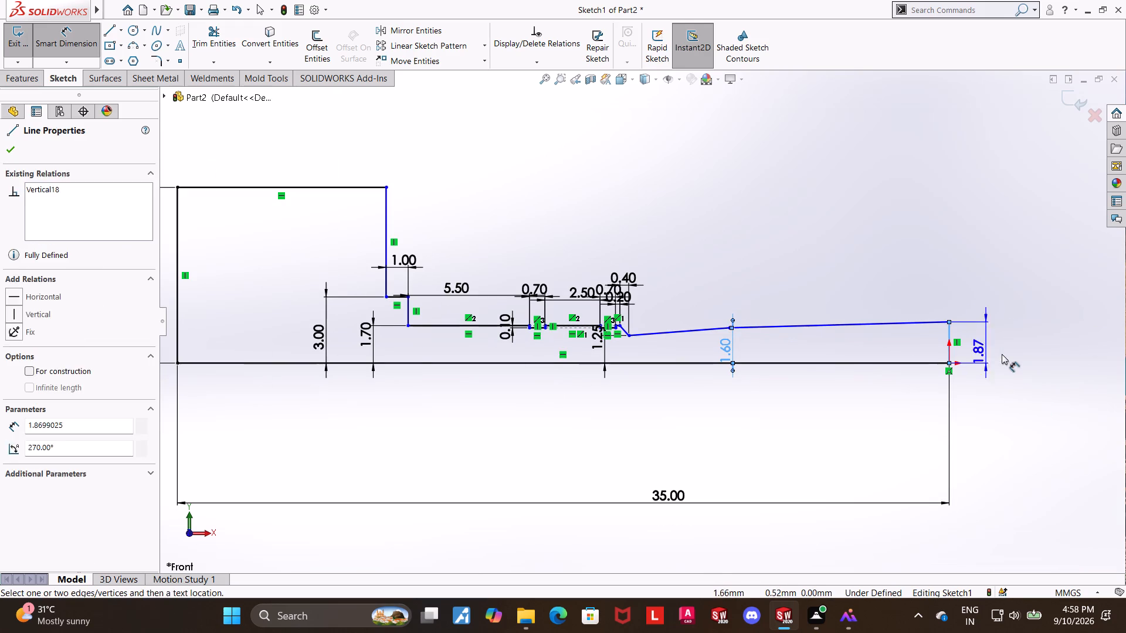
left_click(1002, 354)
type("0.5")
key("Return")
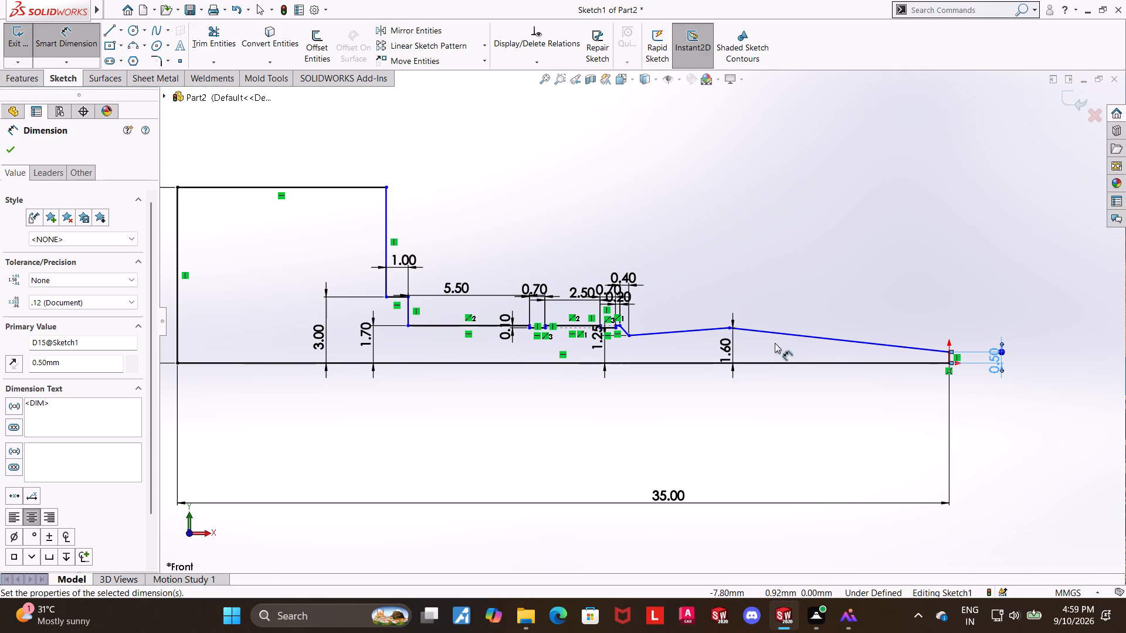
Dimension the angle between the sloped tip line and the vertical end line as 130 degrees.
scroll(760, 342, "down", 2)
scroll(696, 333, "down", 2)
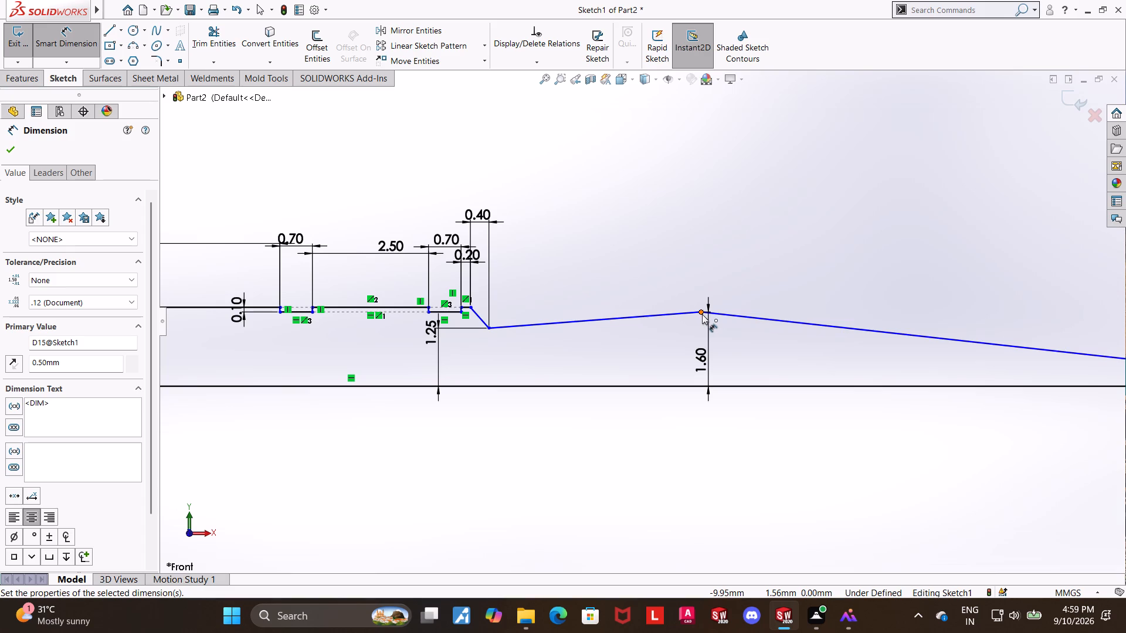
scroll(702, 314, "up", 3)
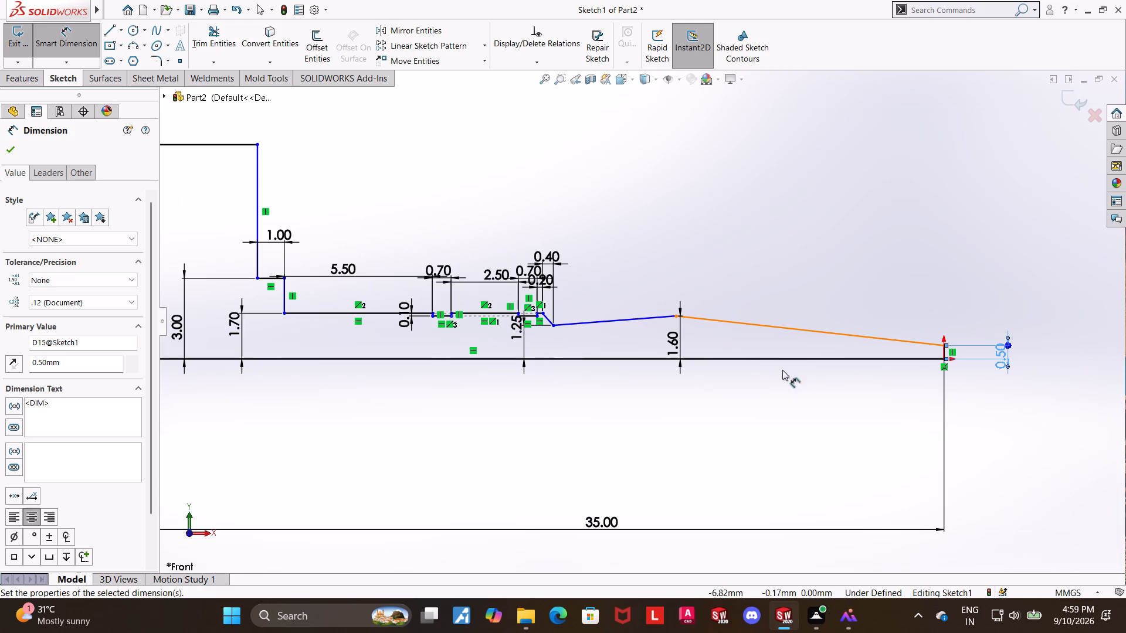
left_click(908, 340)
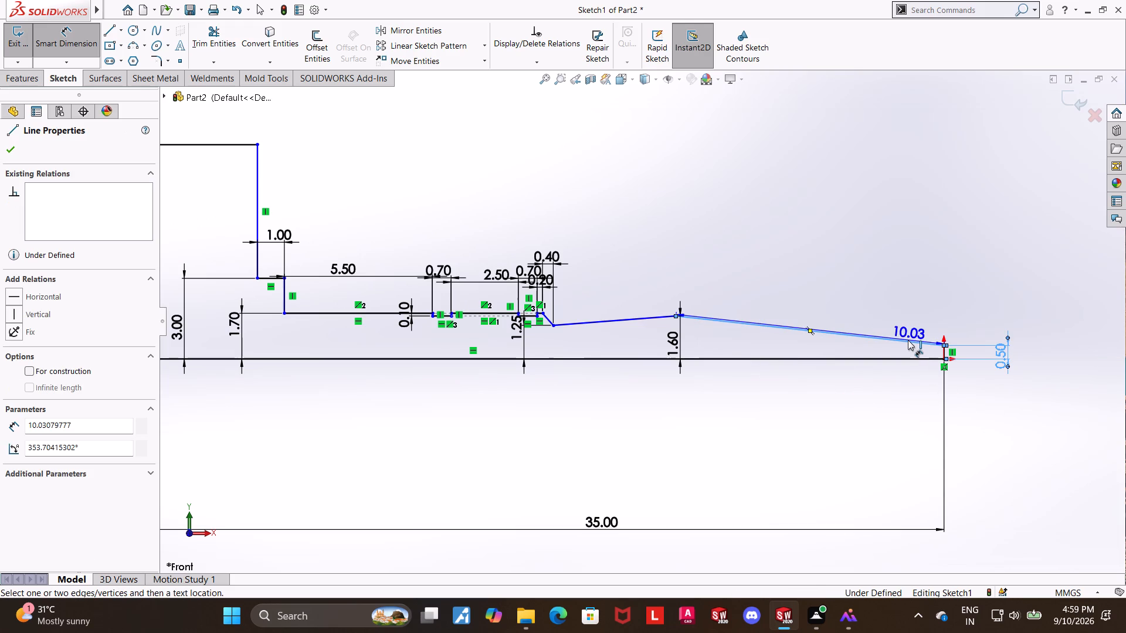
left_click(944, 353)
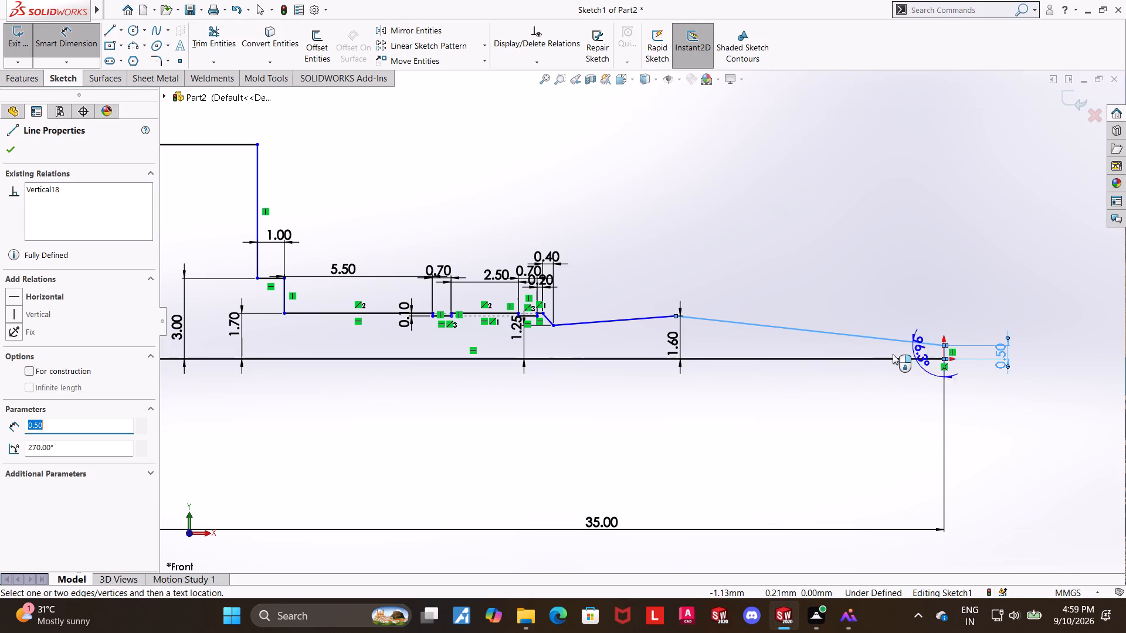
left_click(875, 352)
key("1")
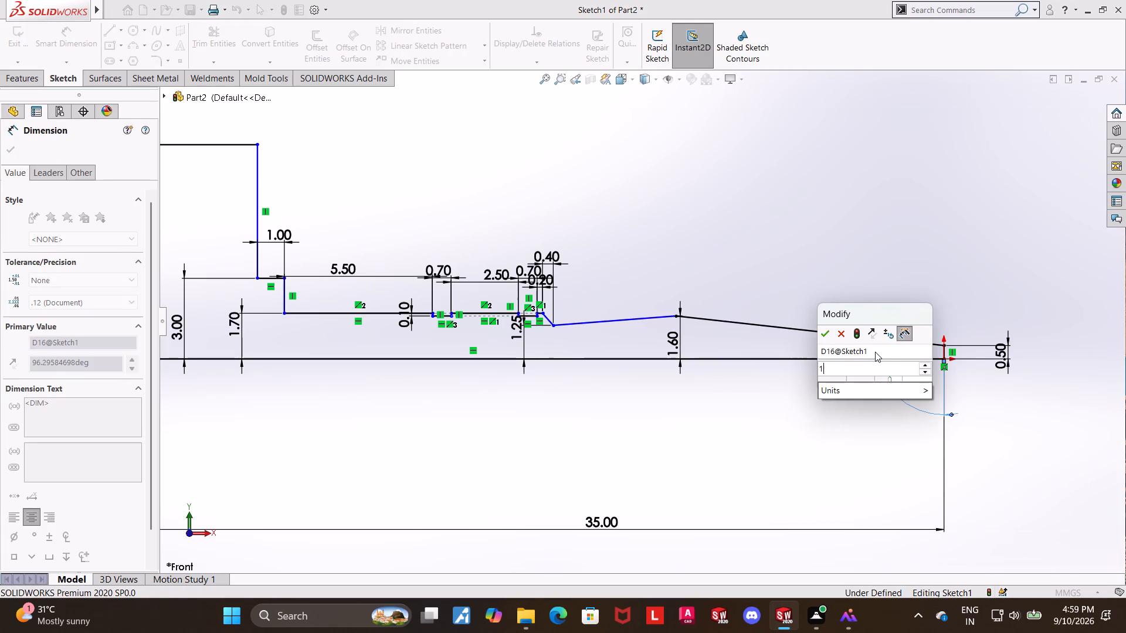
type("30")
key("Return")
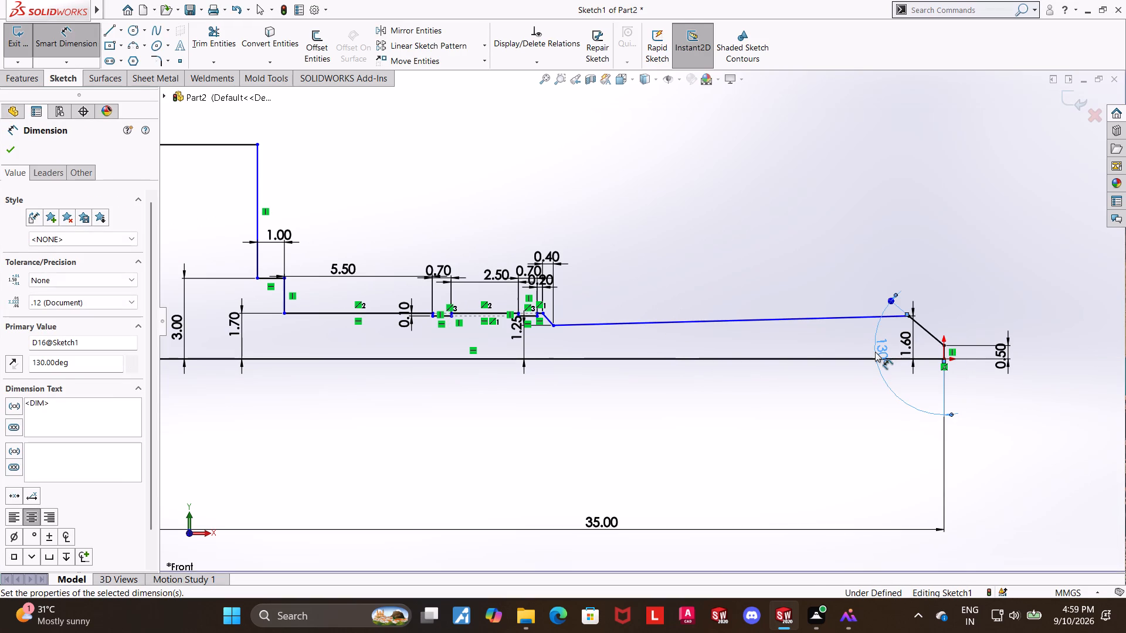
Check the tip angle in the reference image and set the sketch's tip angle dimension to 135 degrees.
left_click(857, 610)
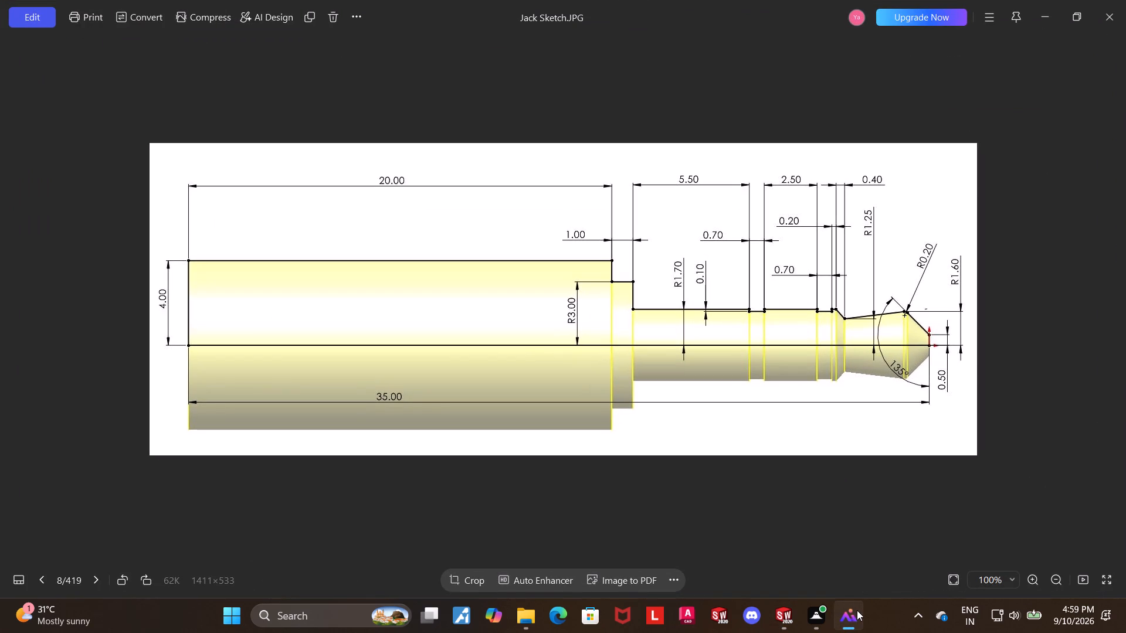
left_click(857, 610)
scroll(905, 349, "down", 4)
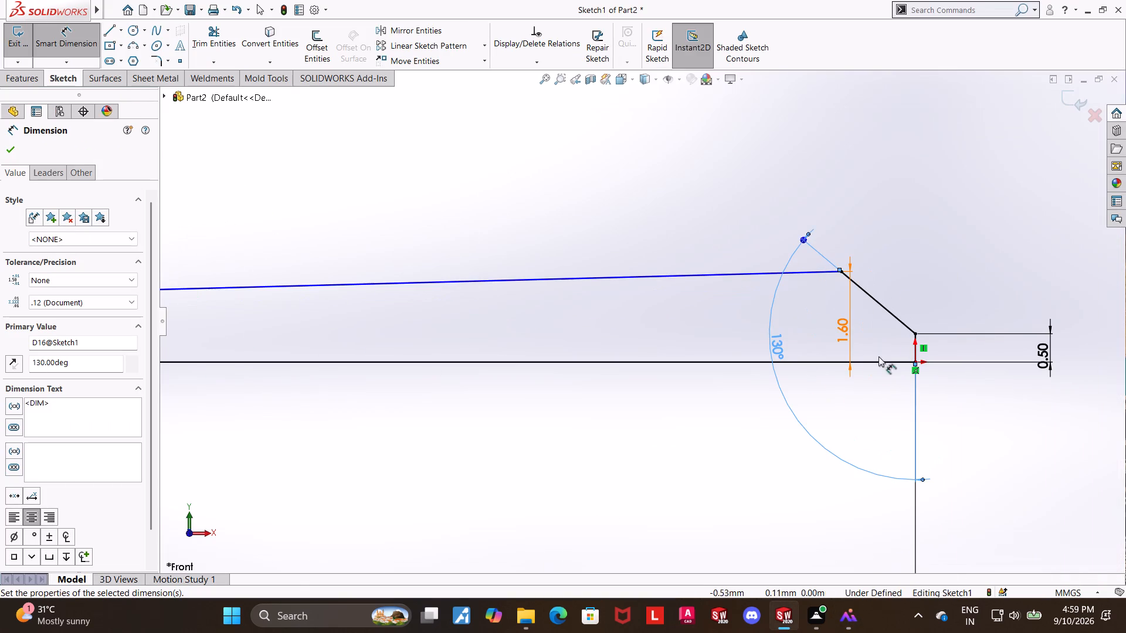
double_click(773, 343)
type("135")
key("Return")
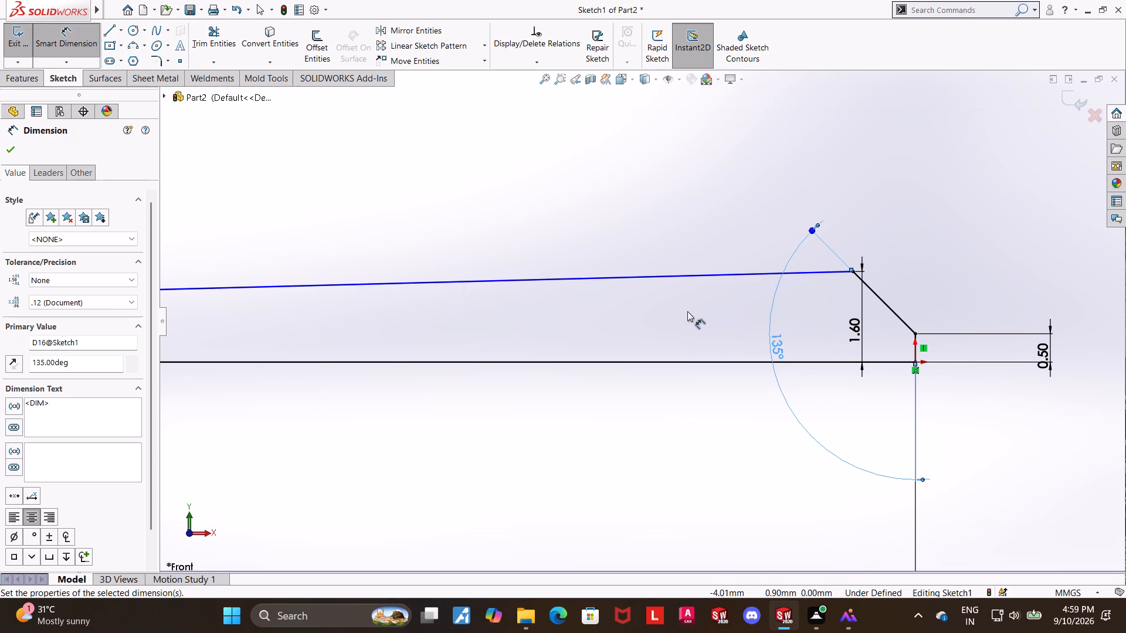
Dimension the top horizontal line of the tall jack body section as 20 mm, following the reference image.
scroll(687, 311, "up", 3)
scroll(348, 292, "down", 2)
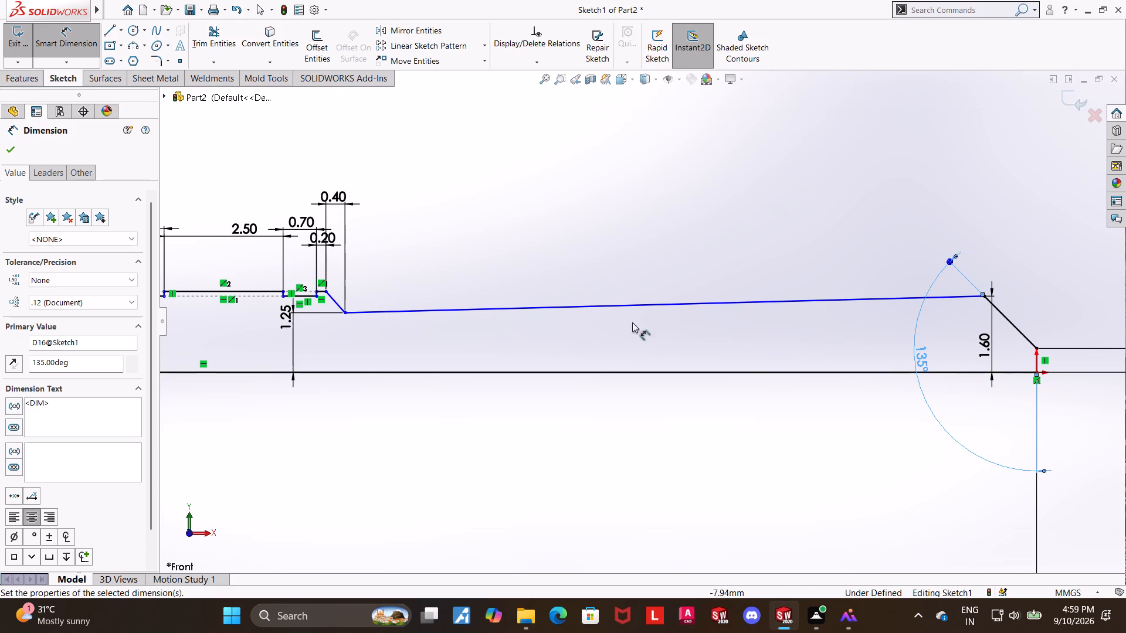
scroll(611, 315, "up", 1)
left_click(854, 621)
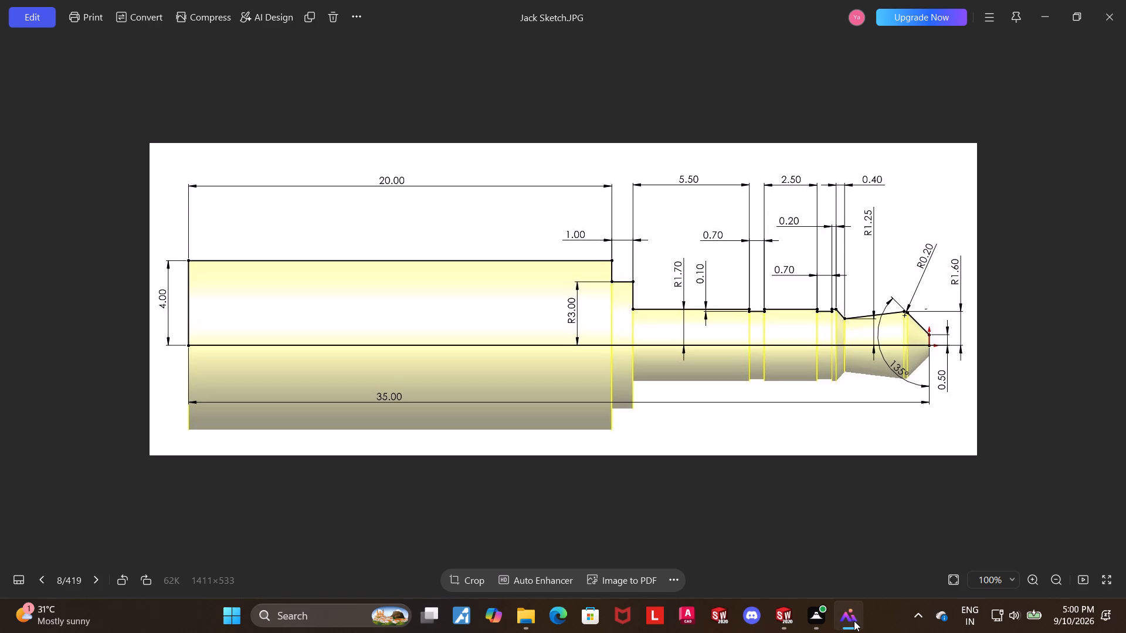
left_click(854, 621)
scroll(367, 333, "up", 8)
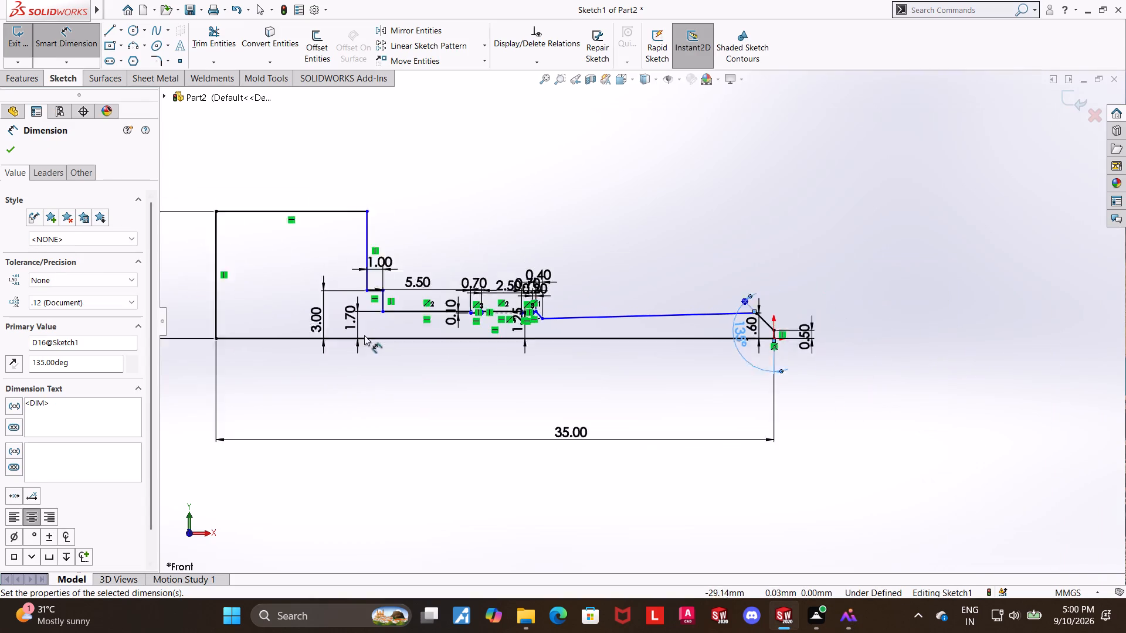
left_click(395, 244)
left_click(394, 202)
type("20")
key("Return")
Set the height of the jack body's far vertical end line to 4 mm and leave the dimension command.
scroll(733, 330, "down", 4)
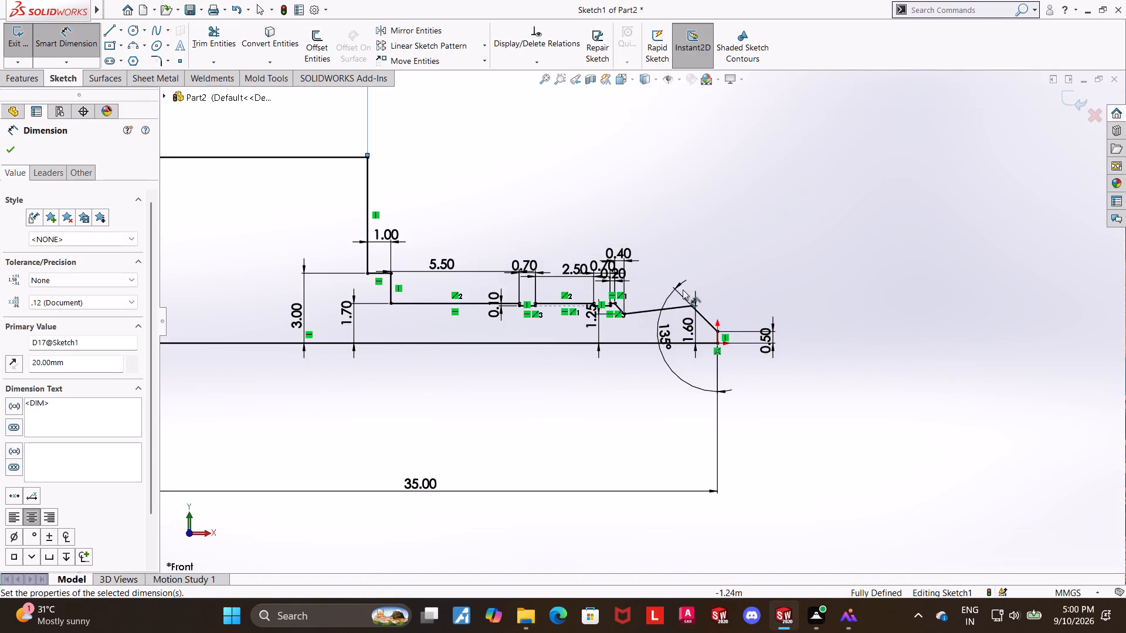
scroll(651, 283, "up", 4)
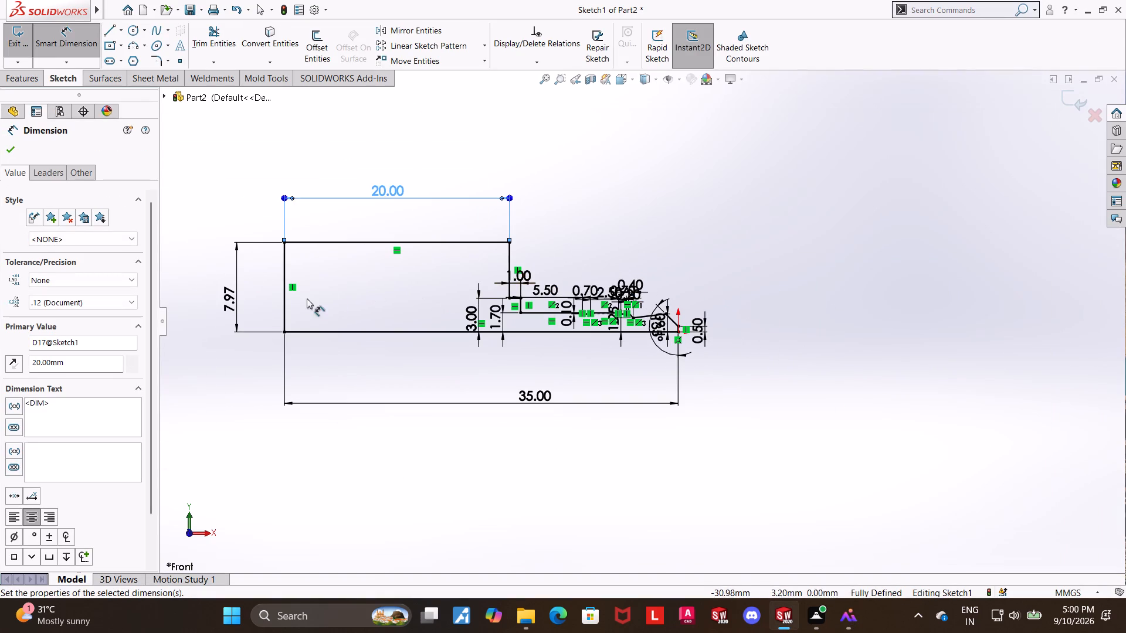
double_click(222, 300)
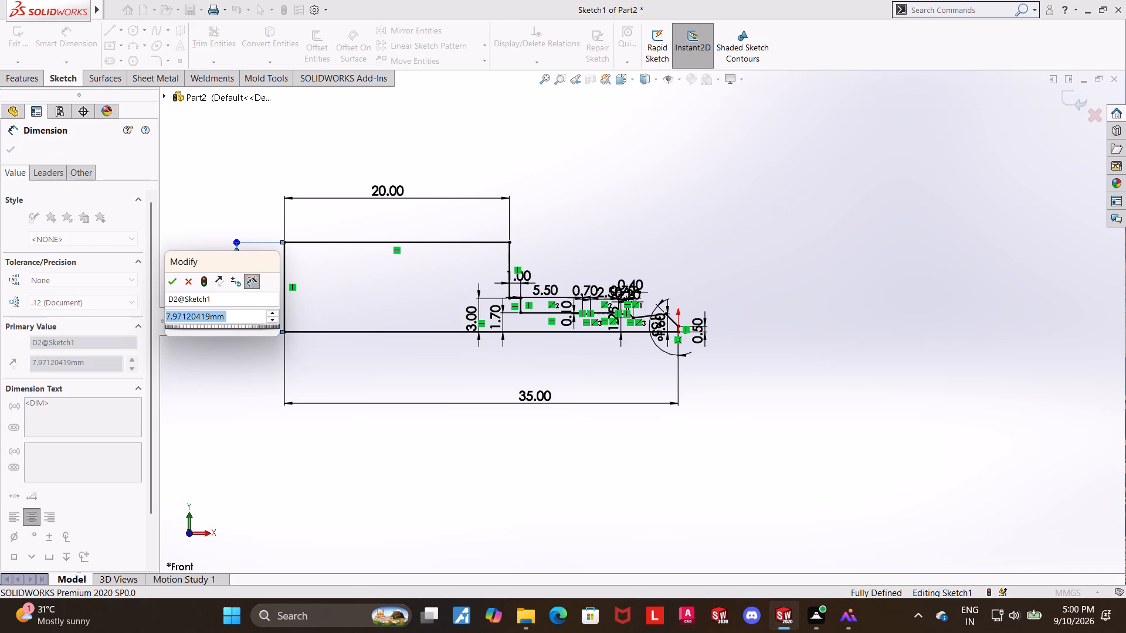
key("4")
key("Return")
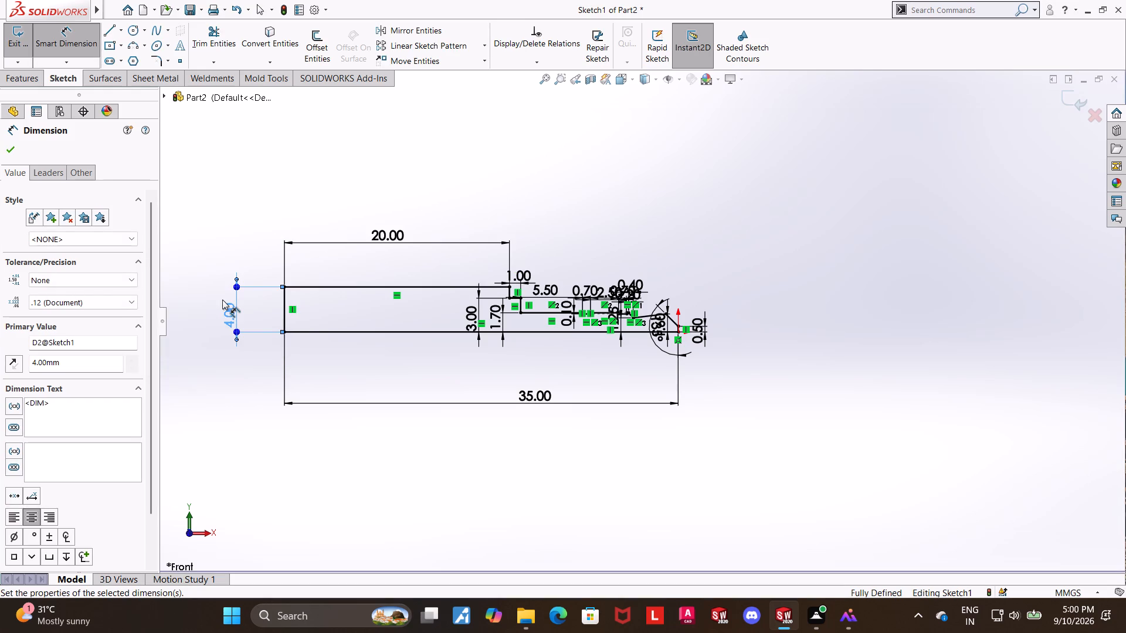
scroll(498, 309, "down", 2)
scroll(557, 260, "down", 1)
key("Escape")
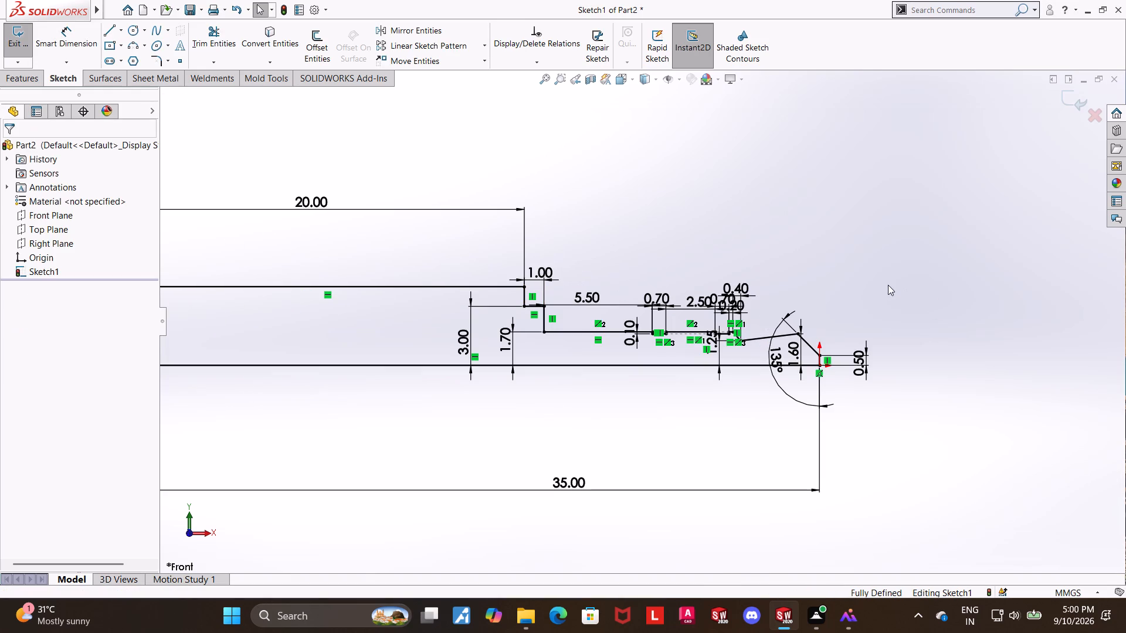
Examine the dimensions and relations along the whole jack profile, from the body through the grooves to the tip.
scroll(777, 295, "up", 2)
scroll(601, 307, "down", 3)
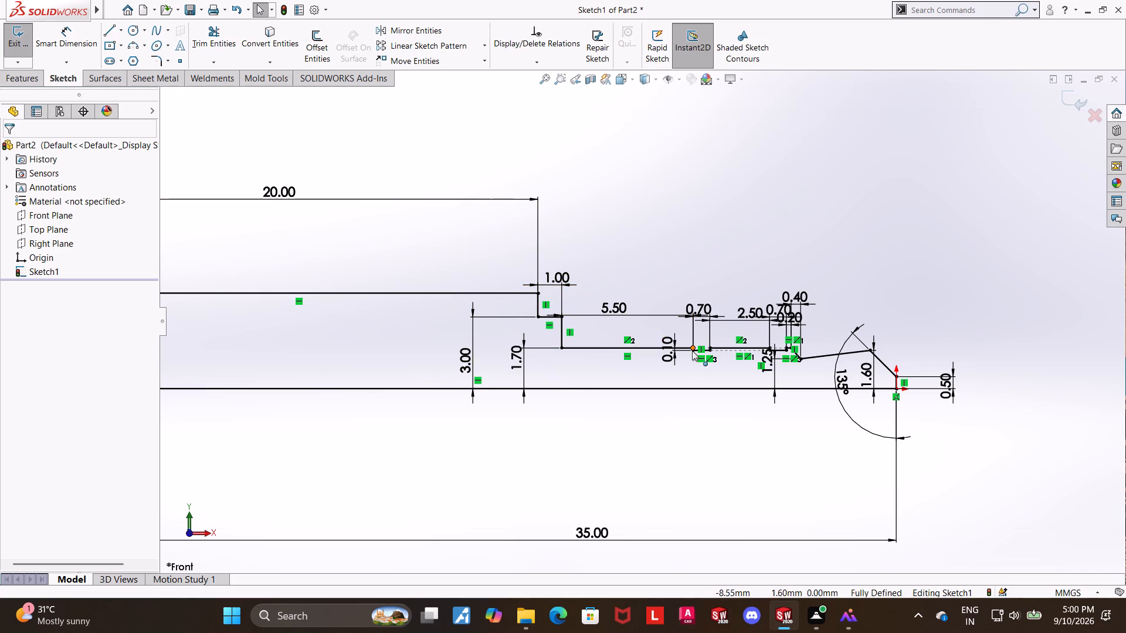
scroll(719, 305, "down", 4)
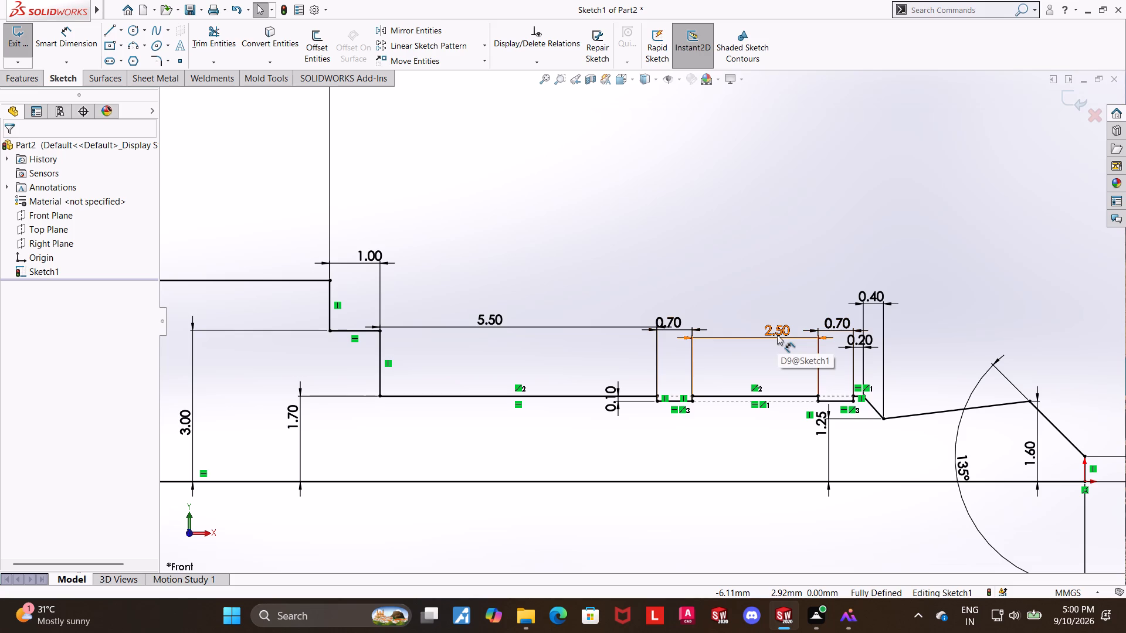
scroll(910, 346, "down", 2)
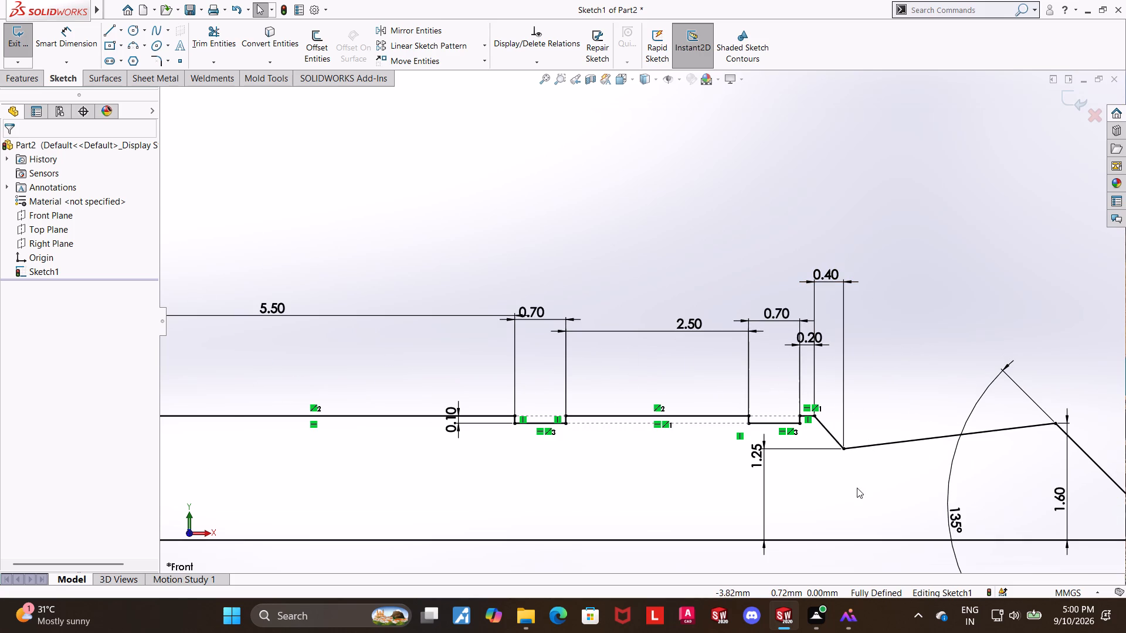
scroll(896, 505, "up", 1)
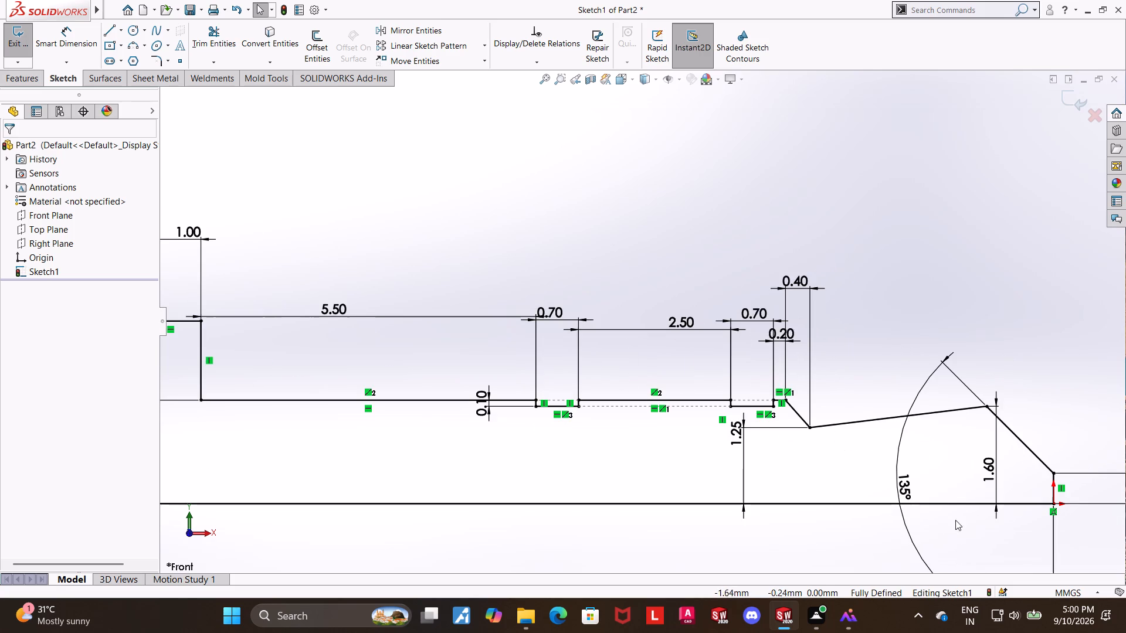
scroll(993, 477, "up", 3)
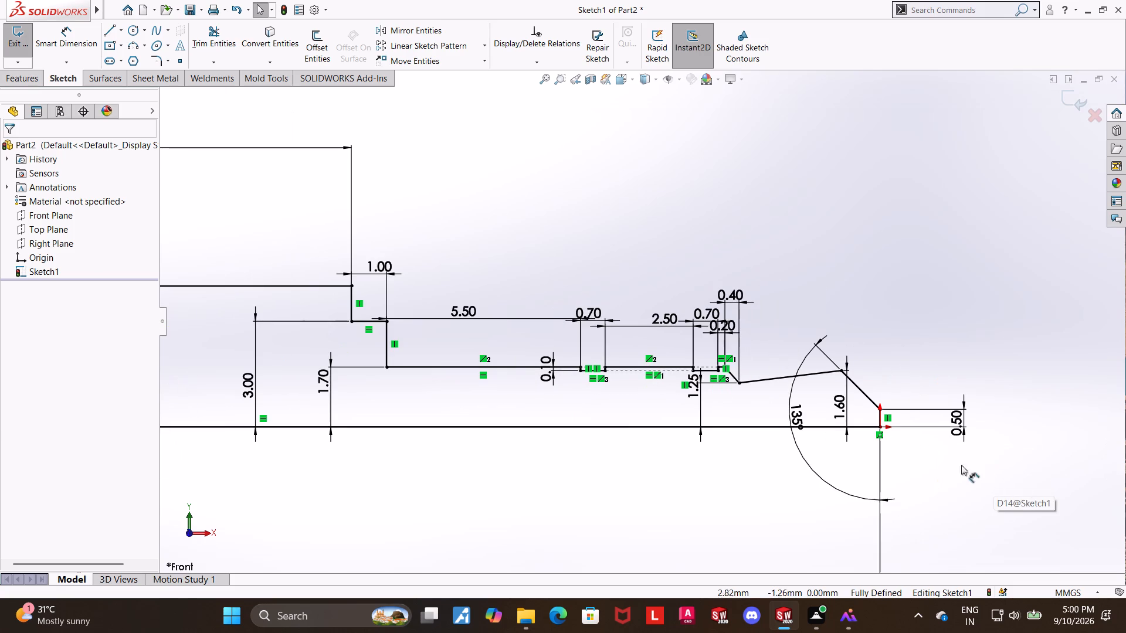
scroll(945, 435, "up", 3)
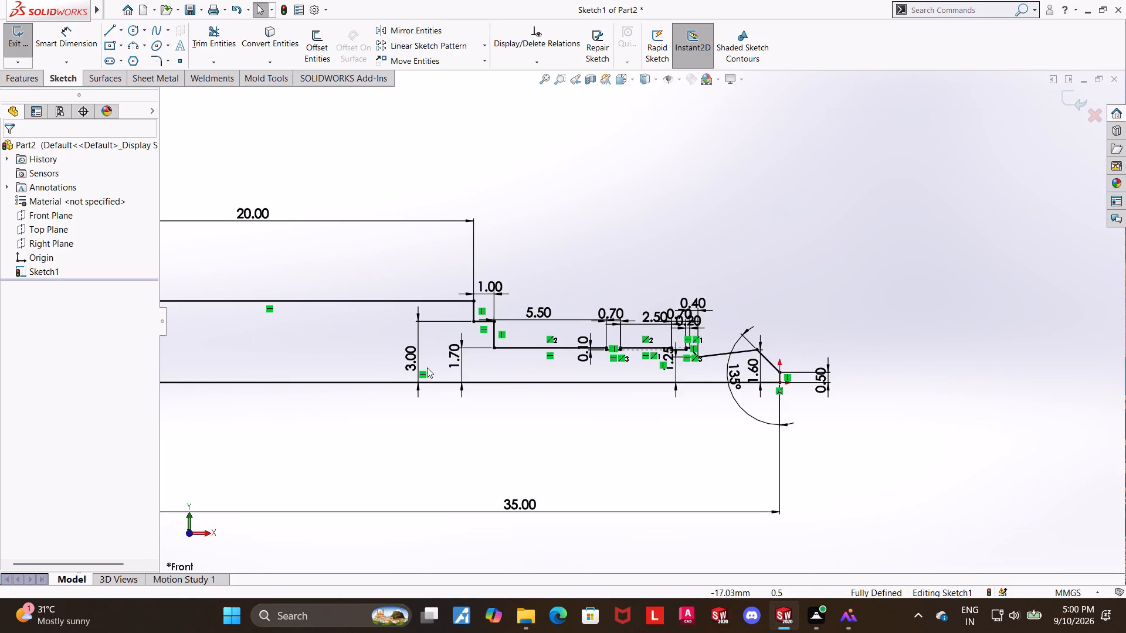
scroll(427, 367, "up", 2)
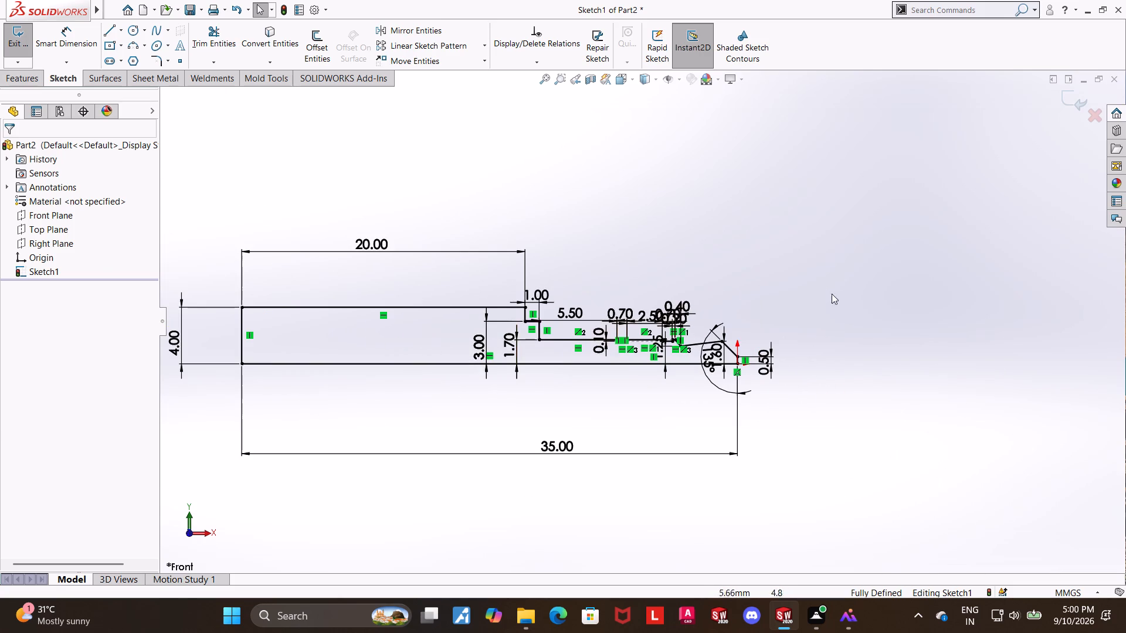
scroll(839, 300, "up", 2)
Exit the jack profile sketch, keeping its changes, and clear the selection.
left_click(1068, 101)
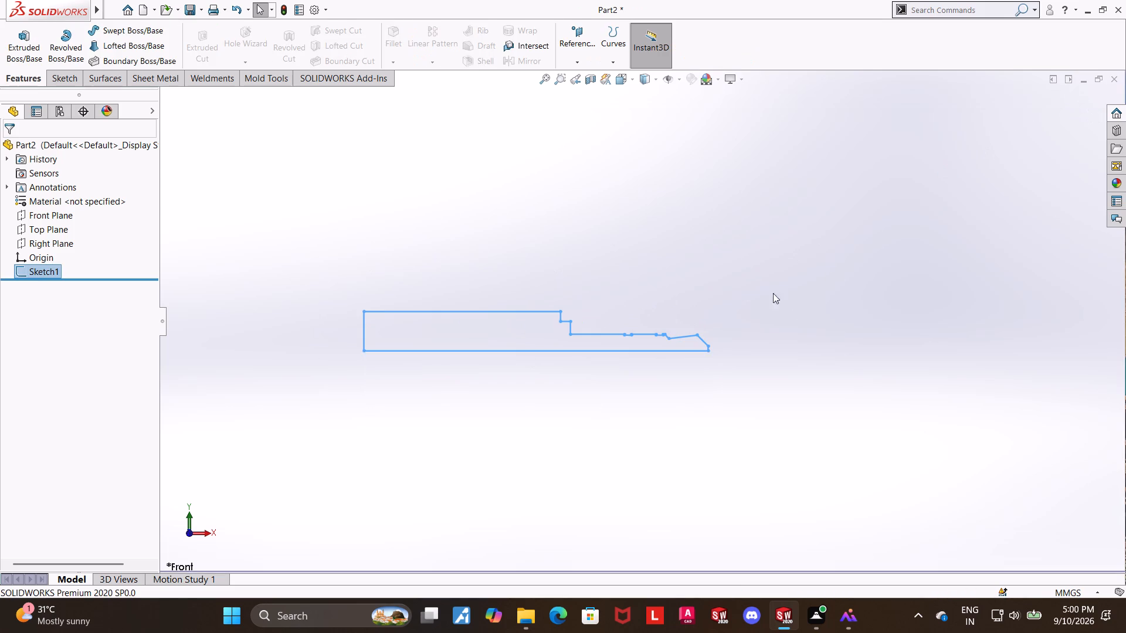
middle_click_drag(779, 293, 754, 305)
scroll(754, 305, "up", 1)
middle_click_drag(742, 284, 721, 290)
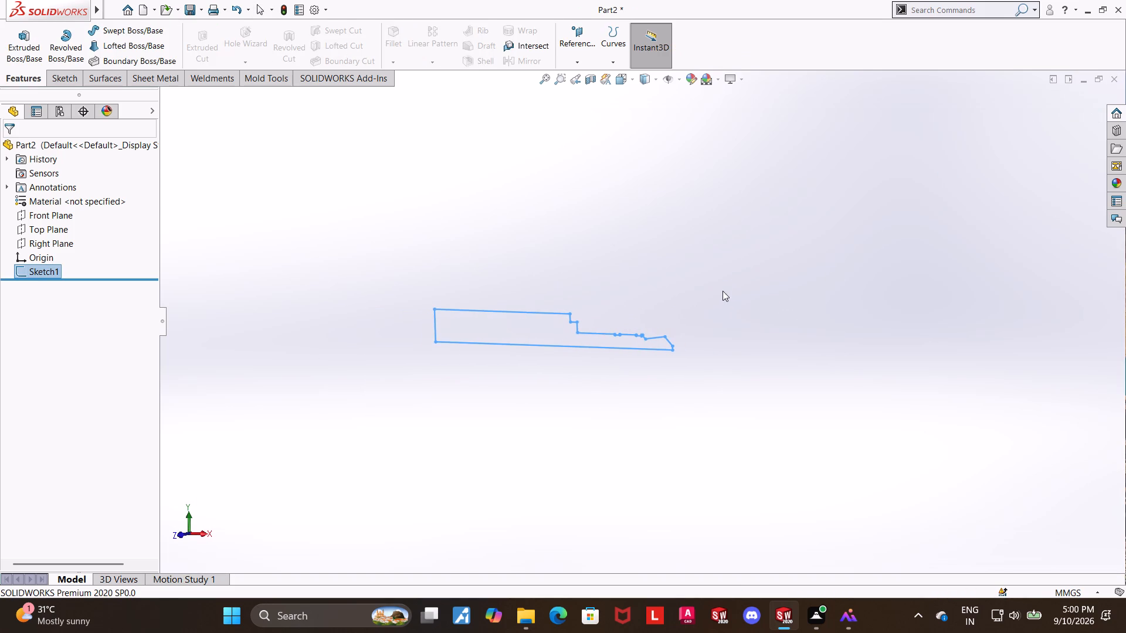
left_click(720, 277)
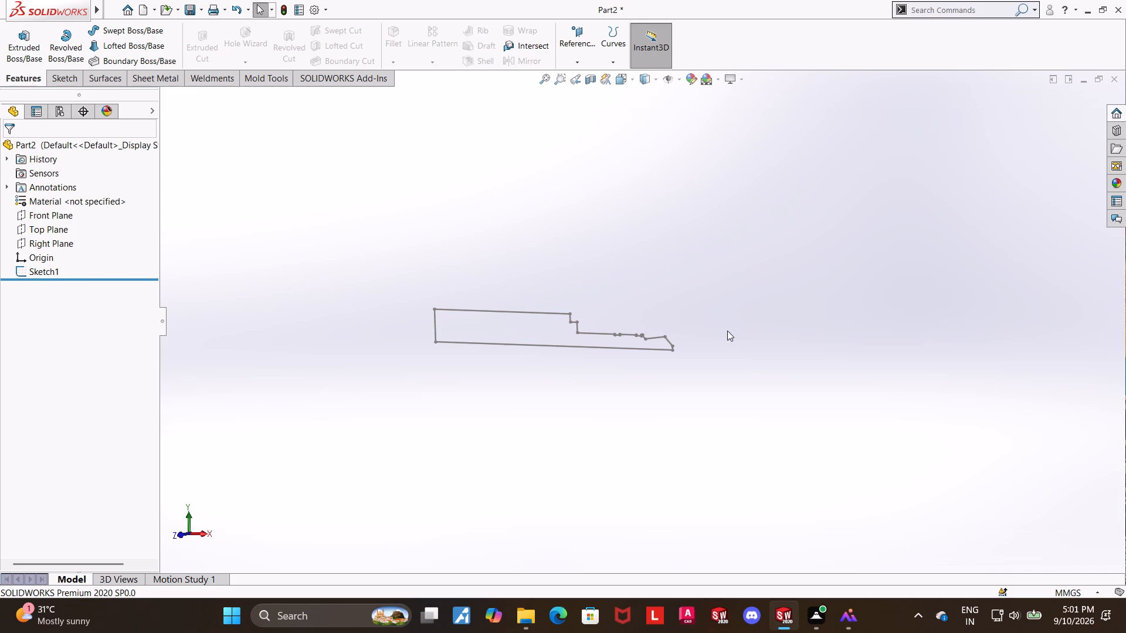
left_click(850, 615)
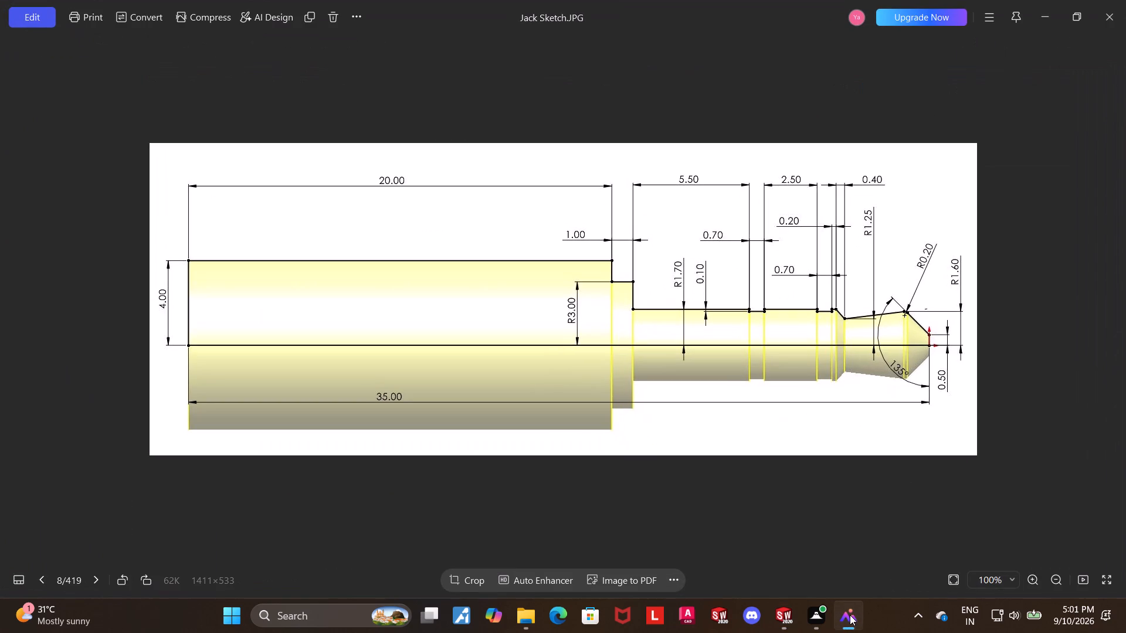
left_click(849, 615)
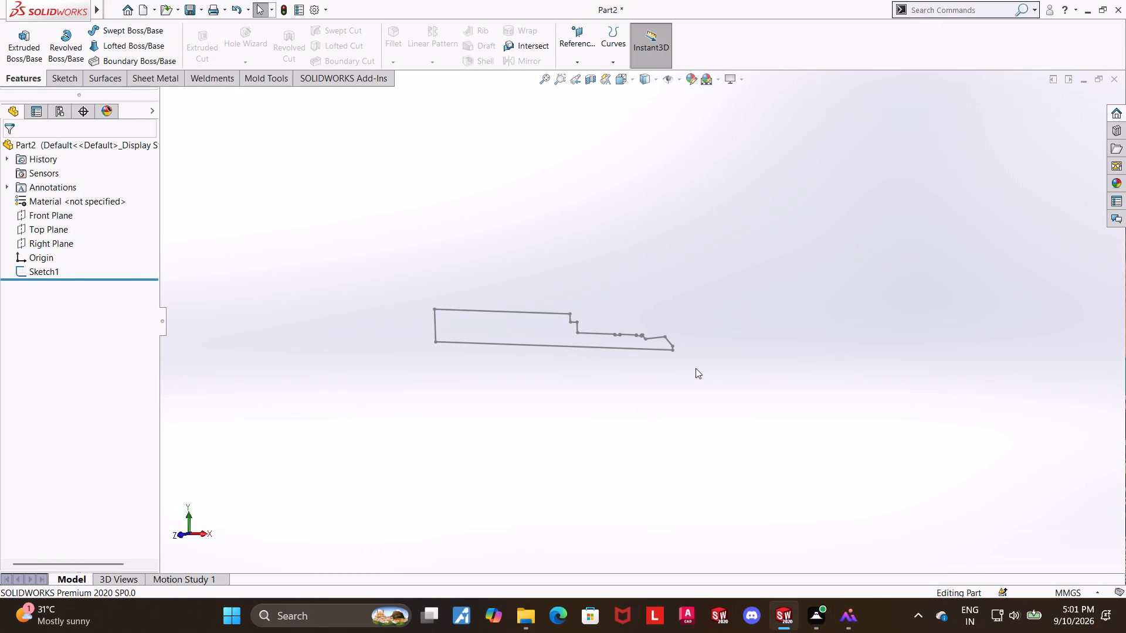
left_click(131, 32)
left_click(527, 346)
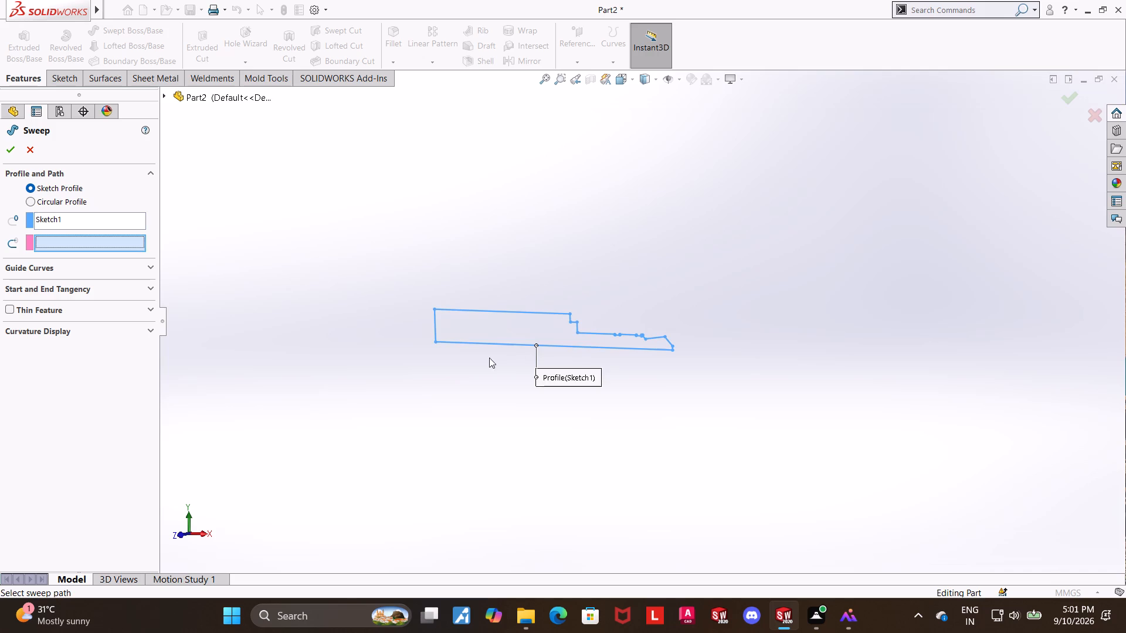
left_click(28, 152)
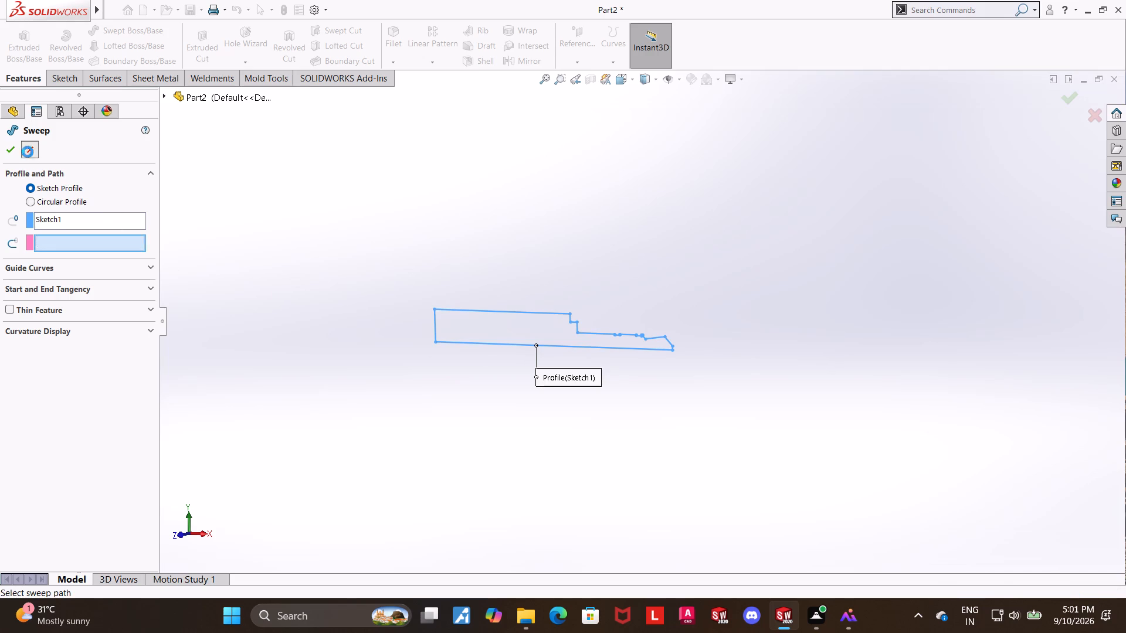
Revolve the jack profile 360 degrees about its long horizontal base line to form a solid body.
left_click(67, 47)
left_click(501, 343)
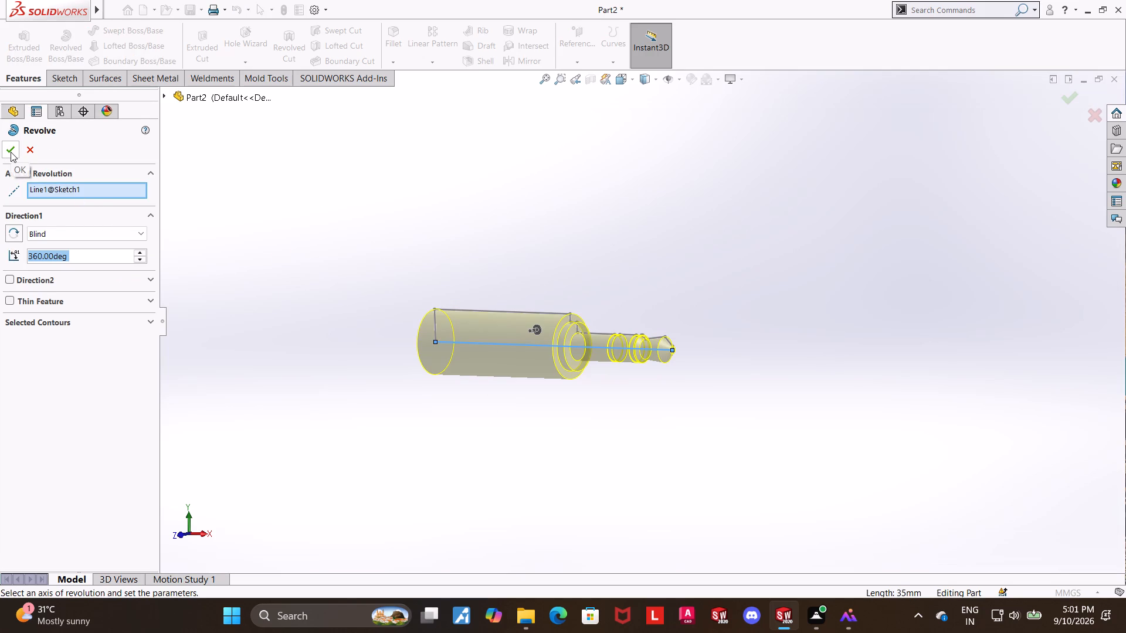
left_click(12, 155)
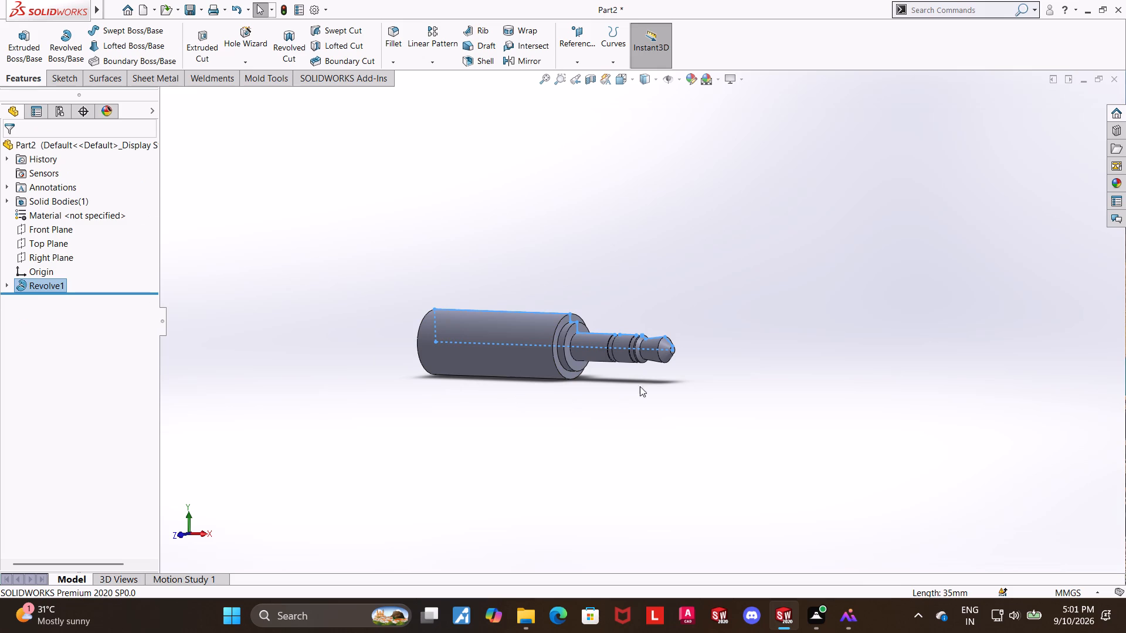
left_click(659, 376)
Examine the revolved jack's tip up close and compare its peak edge with the Jack Sketch reference image.
scroll(669, 332, "down", 7)
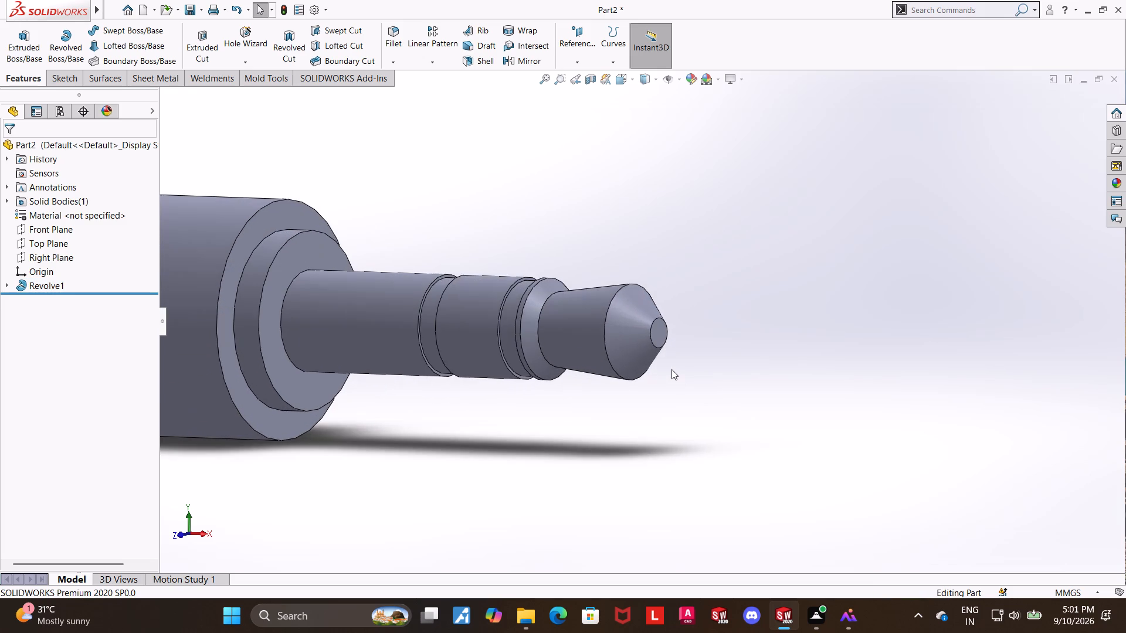
middle_click_drag(703, 376, 723, 379)
left_click(867, 617)
left_click(858, 615)
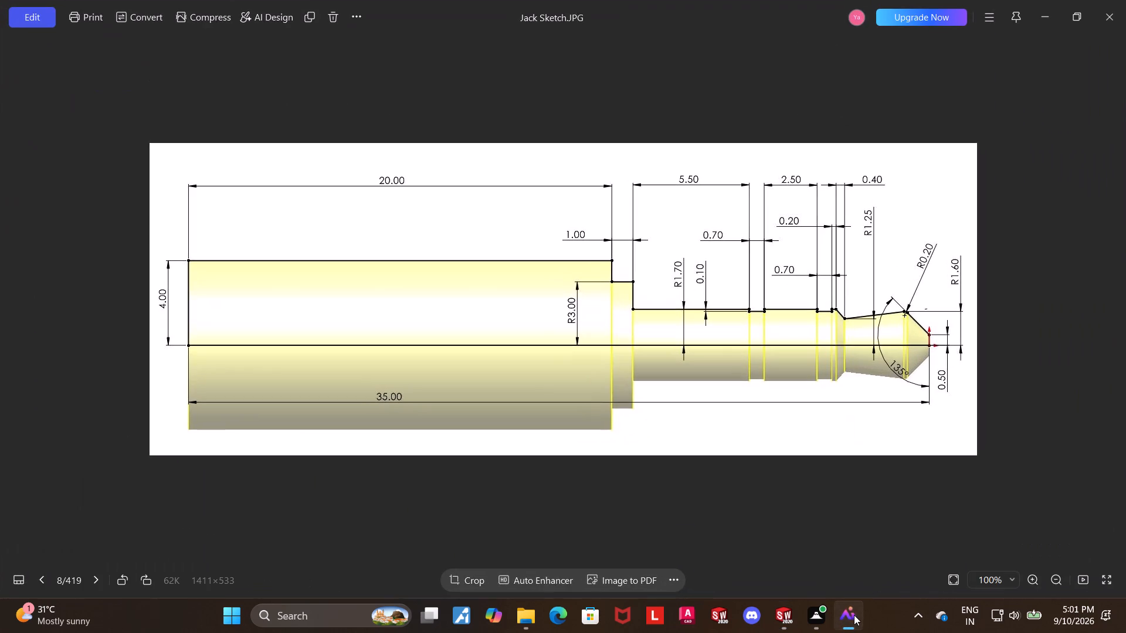
left_click(854, 614)
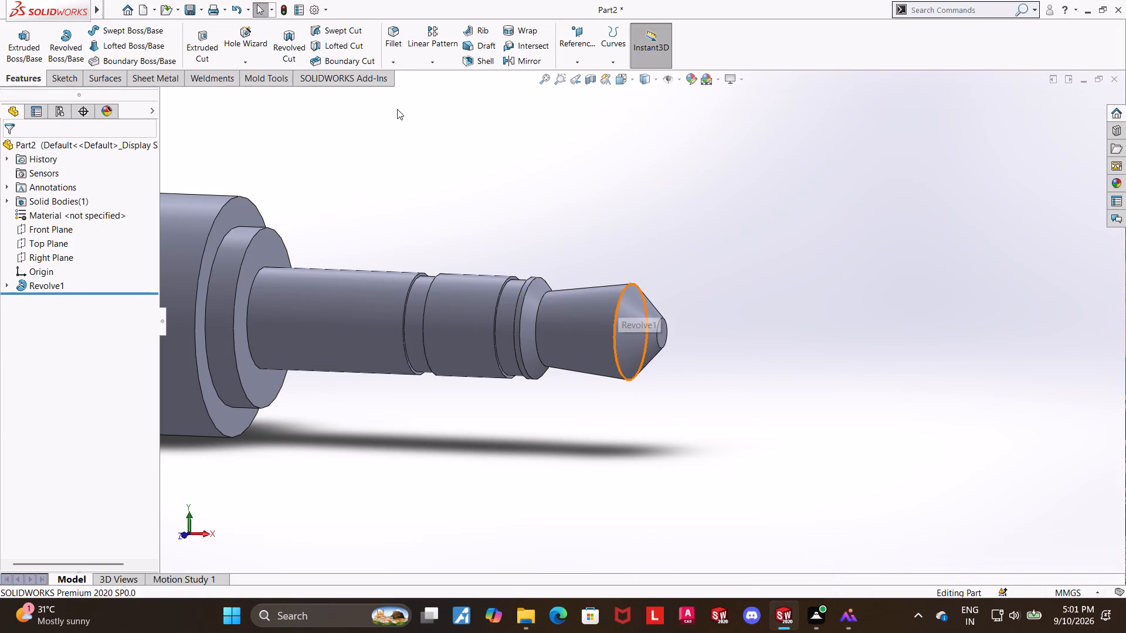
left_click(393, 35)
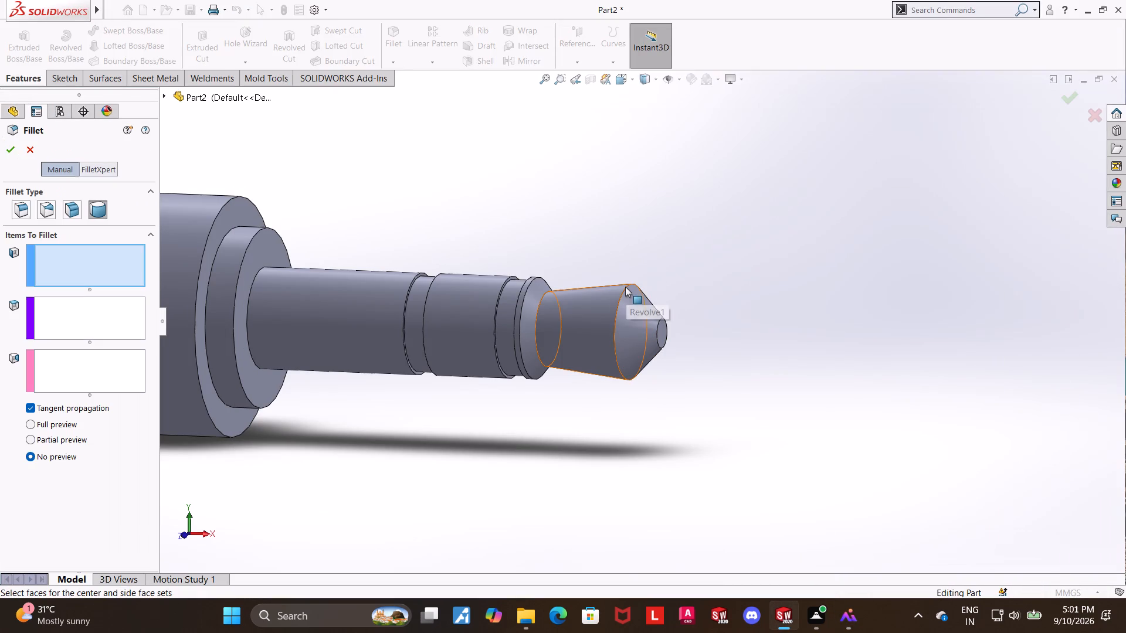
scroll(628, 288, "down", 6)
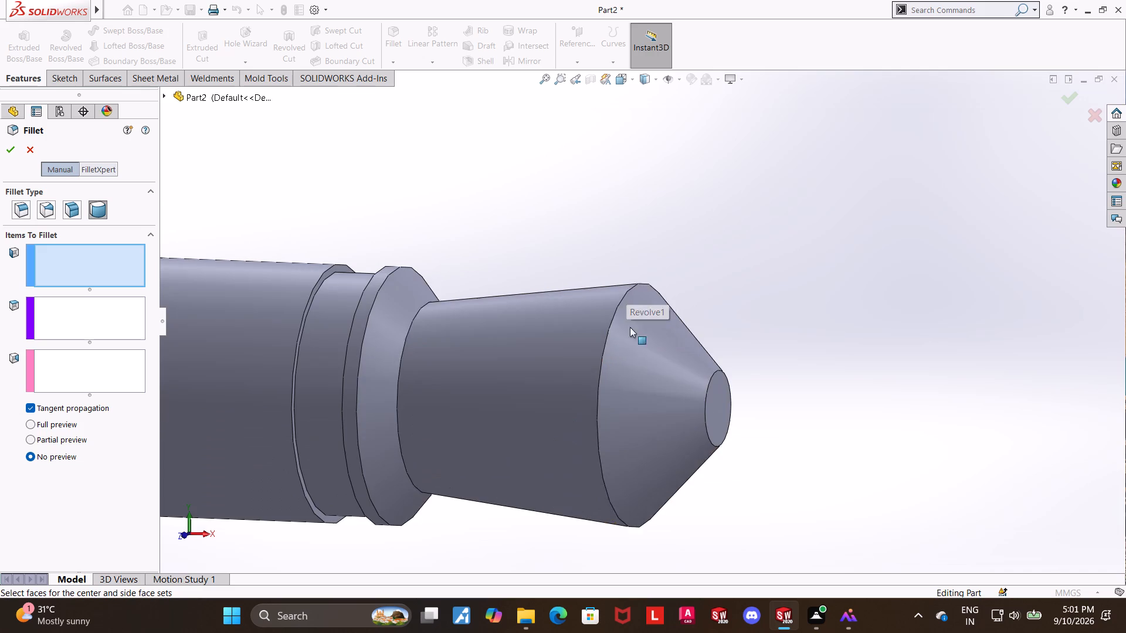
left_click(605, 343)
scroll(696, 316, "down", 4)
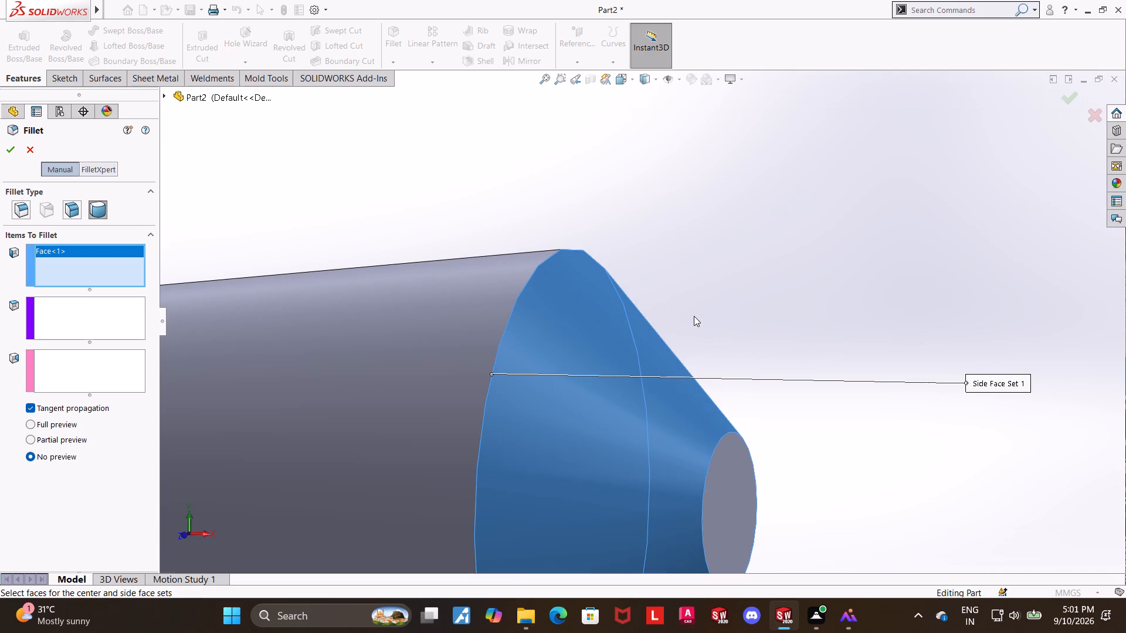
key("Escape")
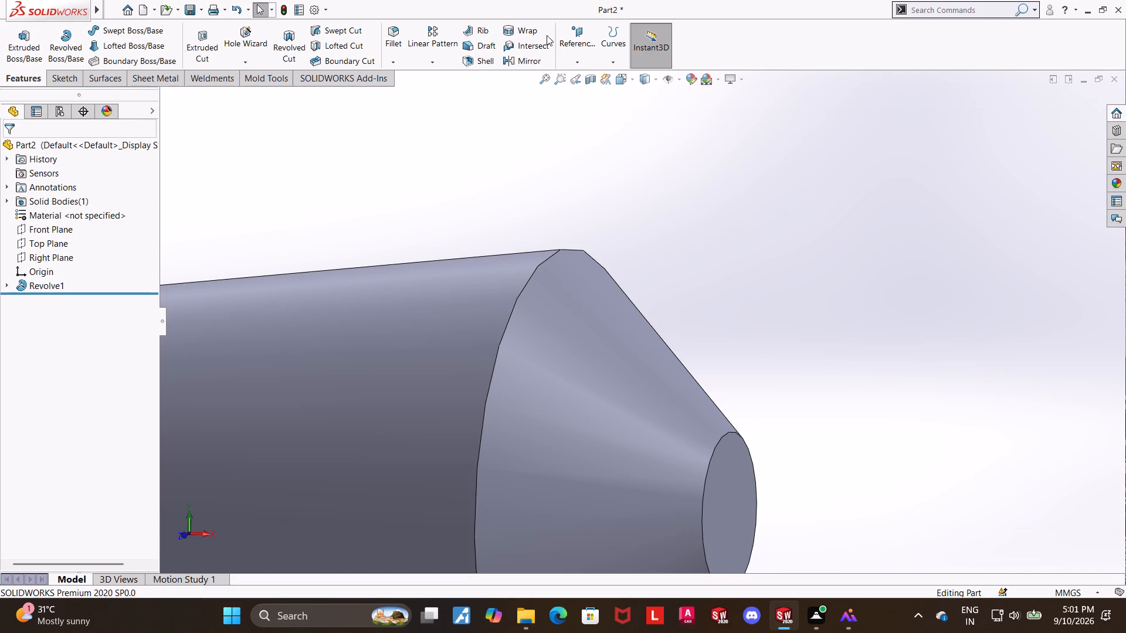
Fillet the circular peak edge of the jack's tip with a constant symmetric radius of 0.2 mm.
left_click(392, 24)
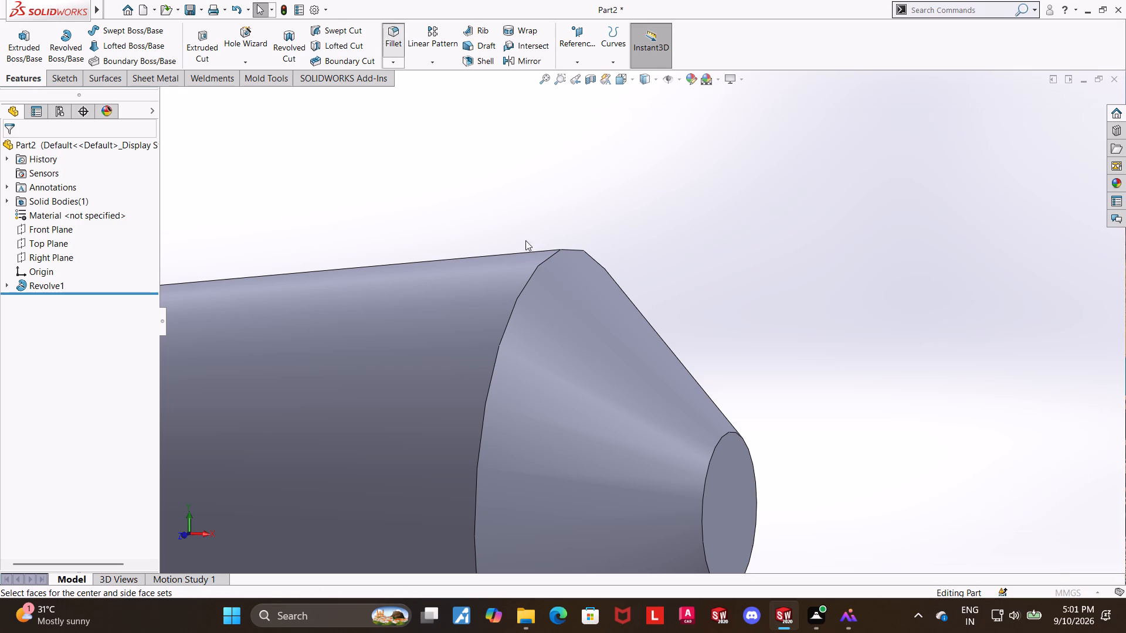
scroll(524, 290, "down", 5)
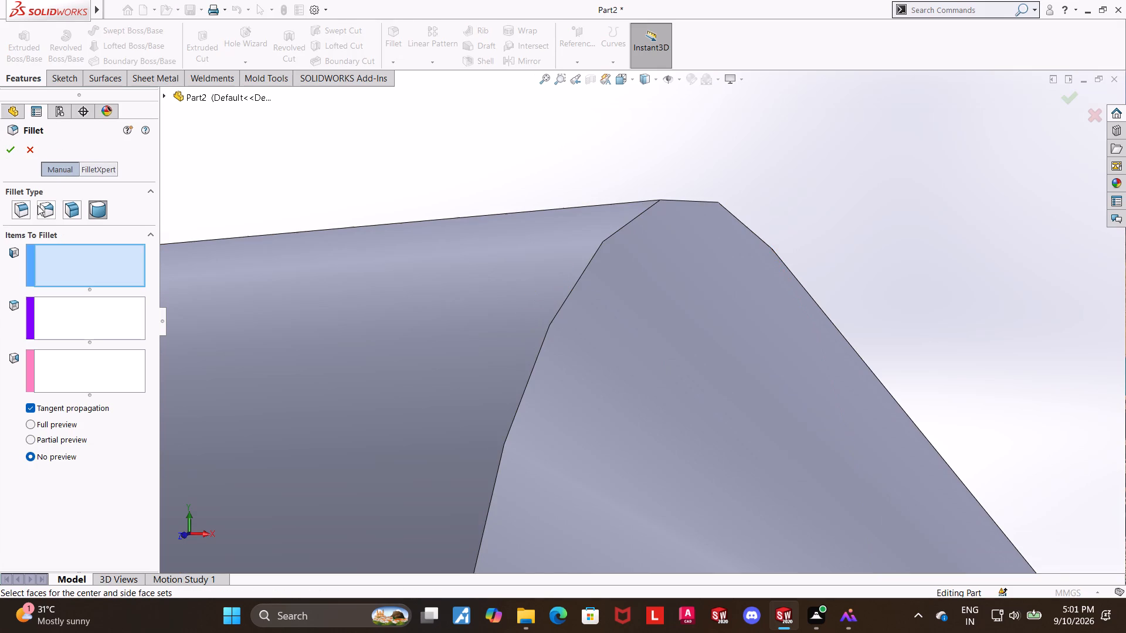
left_click(18, 209)
scroll(567, 301, "up", 5)
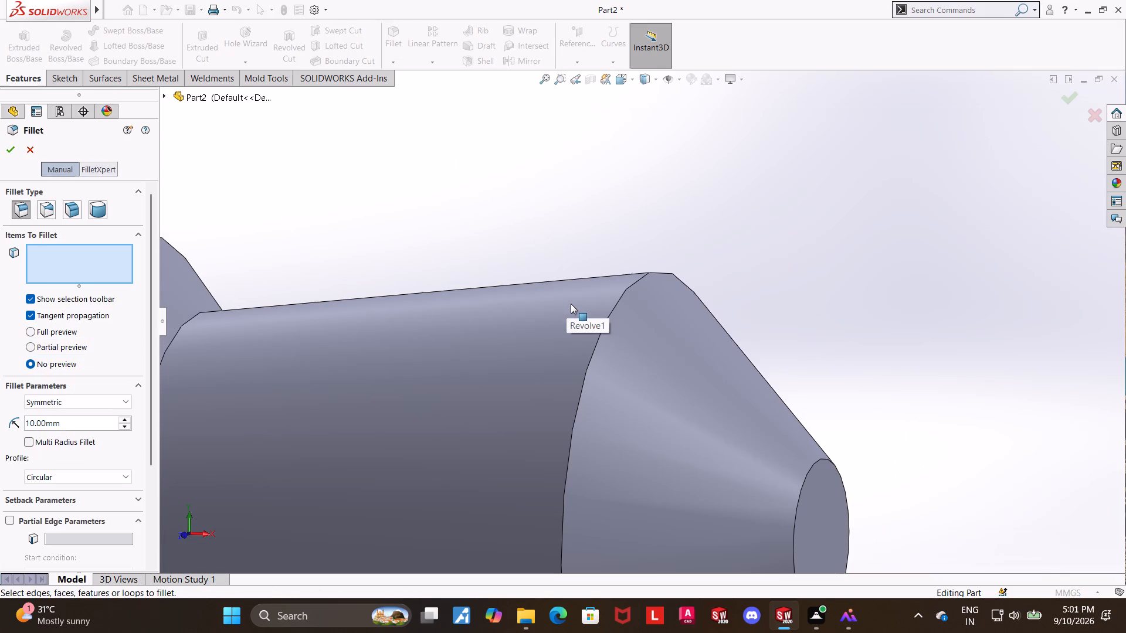
left_click(600, 334)
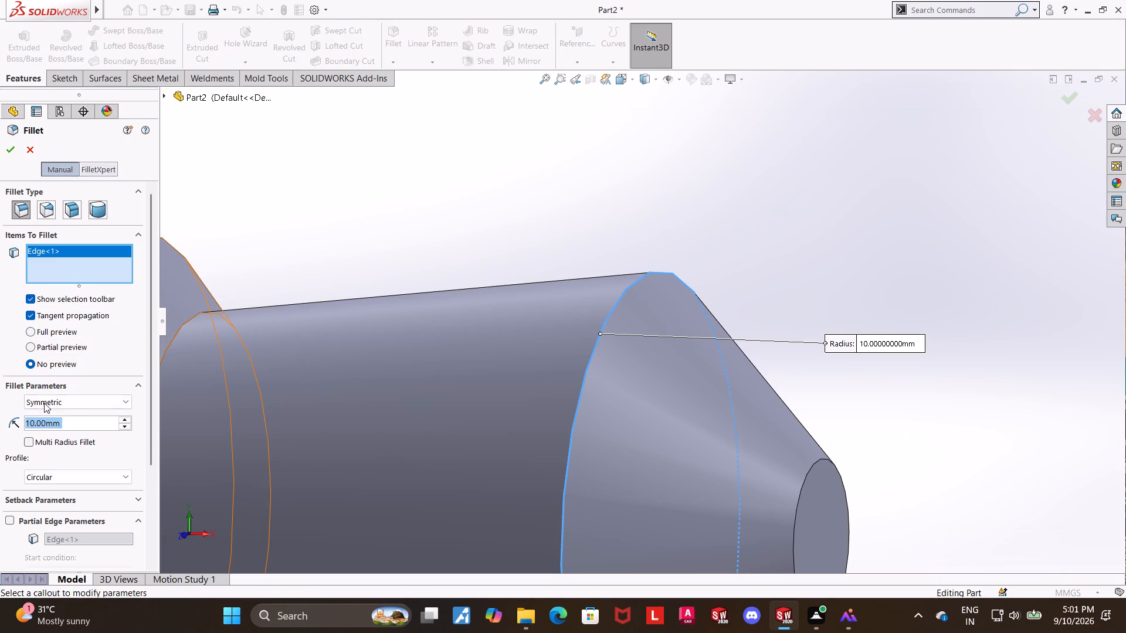
type("0.2")
key("Return")
left_click(851, 623)
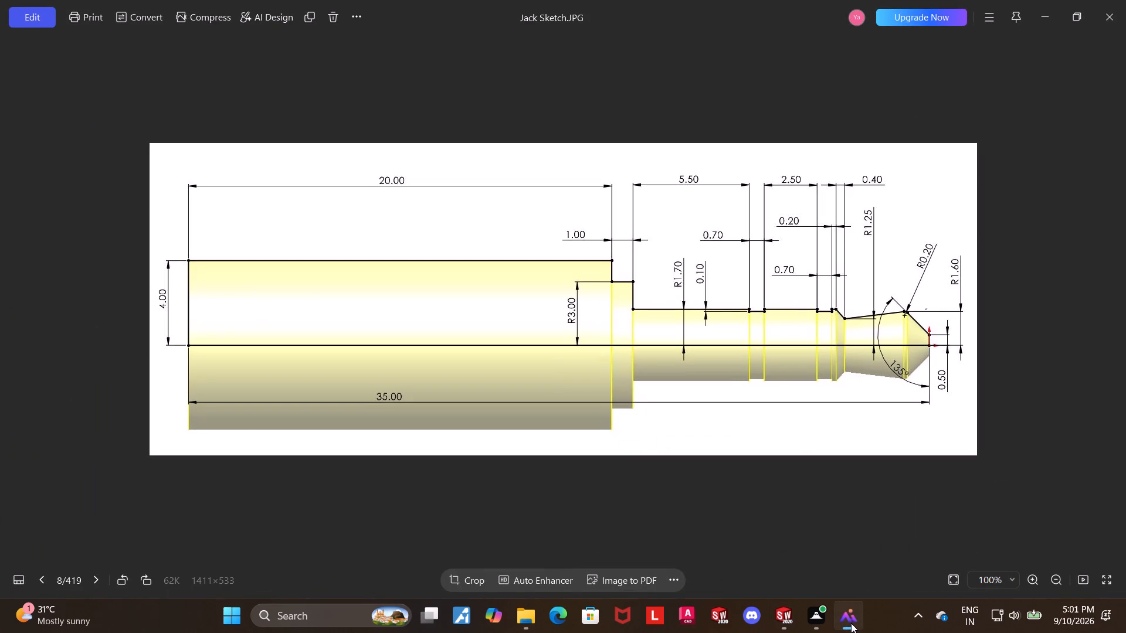
left_click(850, 622)
scroll(512, 446, "up", 2)
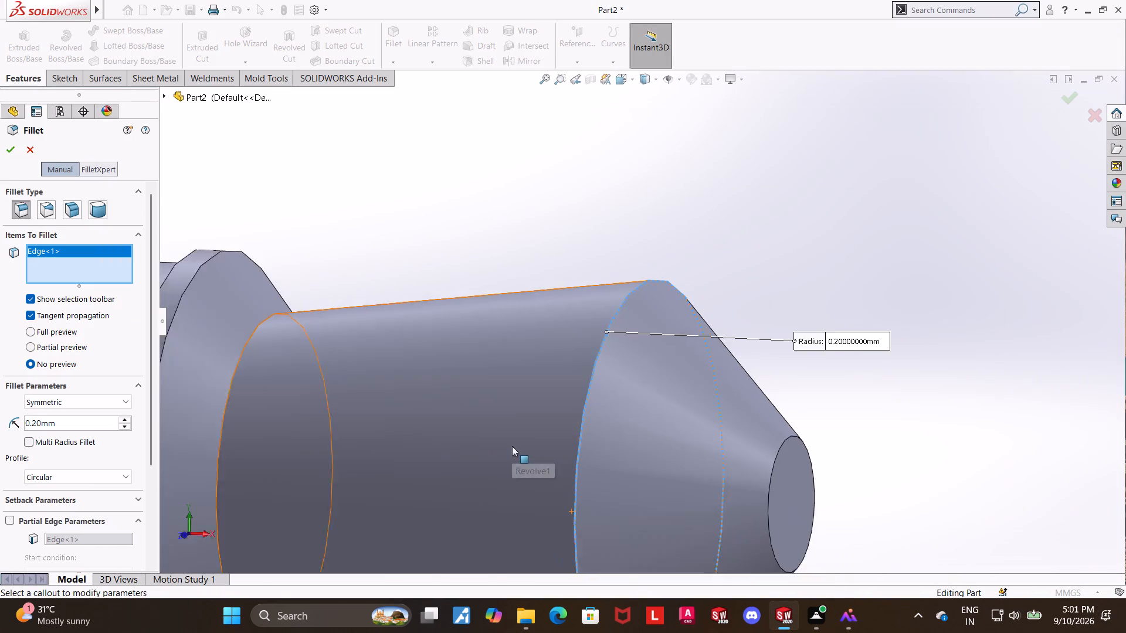
scroll(512, 446, "up", 1)
left_click(12, 148)
scroll(833, 318, "up", 5)
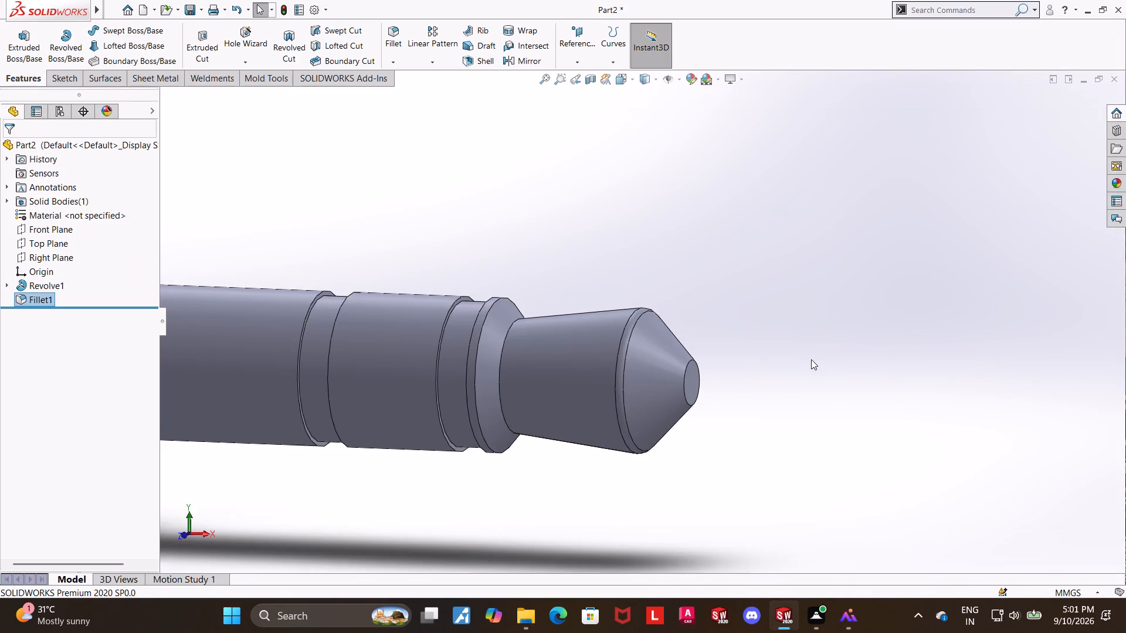
left_click(811, 359)
Examine the whole filleted jack, including normal to the Front Plane, and compare it with the Jack Sketch reference image.
scroll(532, 478, "up", 5)
middle_click_drag(480, 450, 608, 431)
scroll(487, 448, "up", 1)
middle_click_drag(534, 433, 454, 440)
scroll(434, 436, "up", 1)
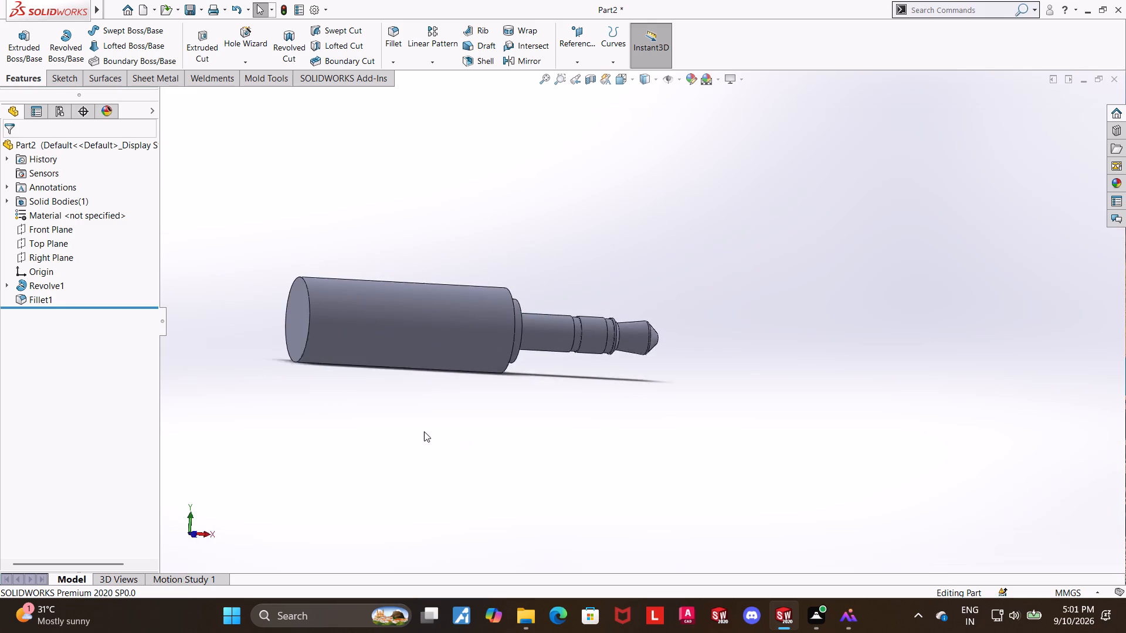
scroll(422, 431, "down", 1)
left_click(40, 230)
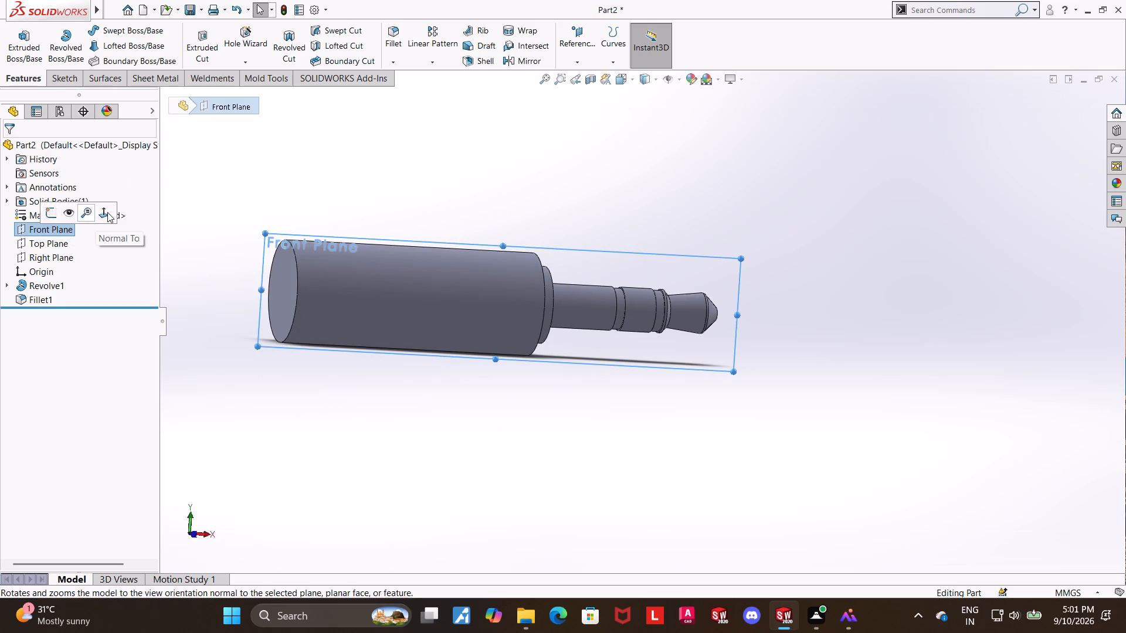
left_click(107, 212)
left_click(720, 450)
scroll(892, 288, "down", 3)
scroll(828, 302, "down", 8)
scroll(874, 345, "up", 8)
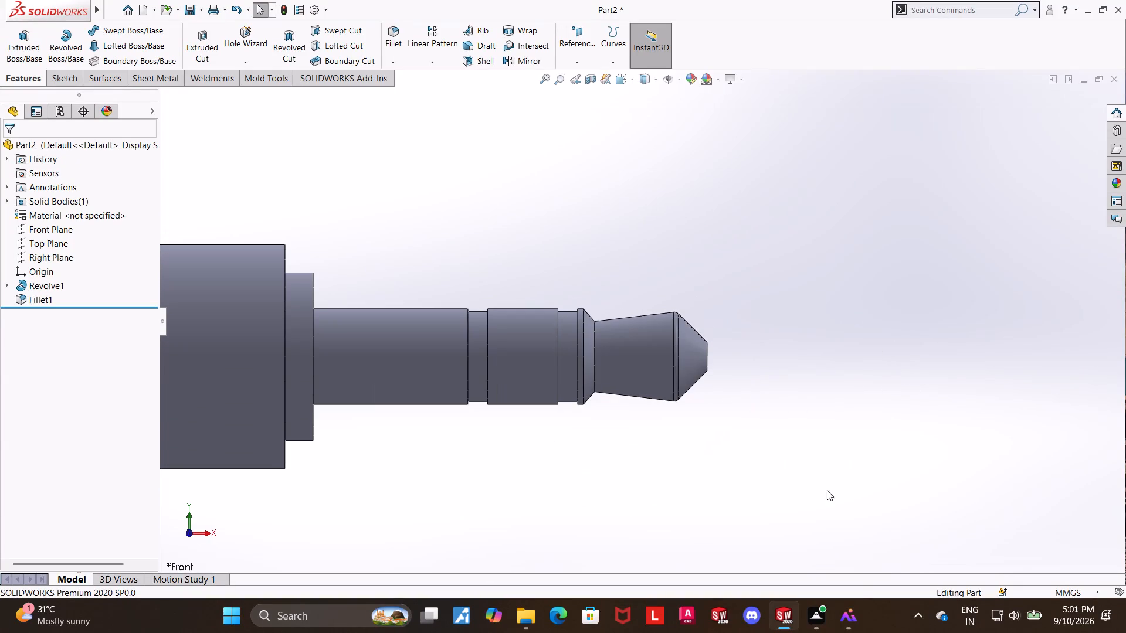
left_click(847, 622)
left_click(847, 622)
scroll(495, 411, "up", 1)
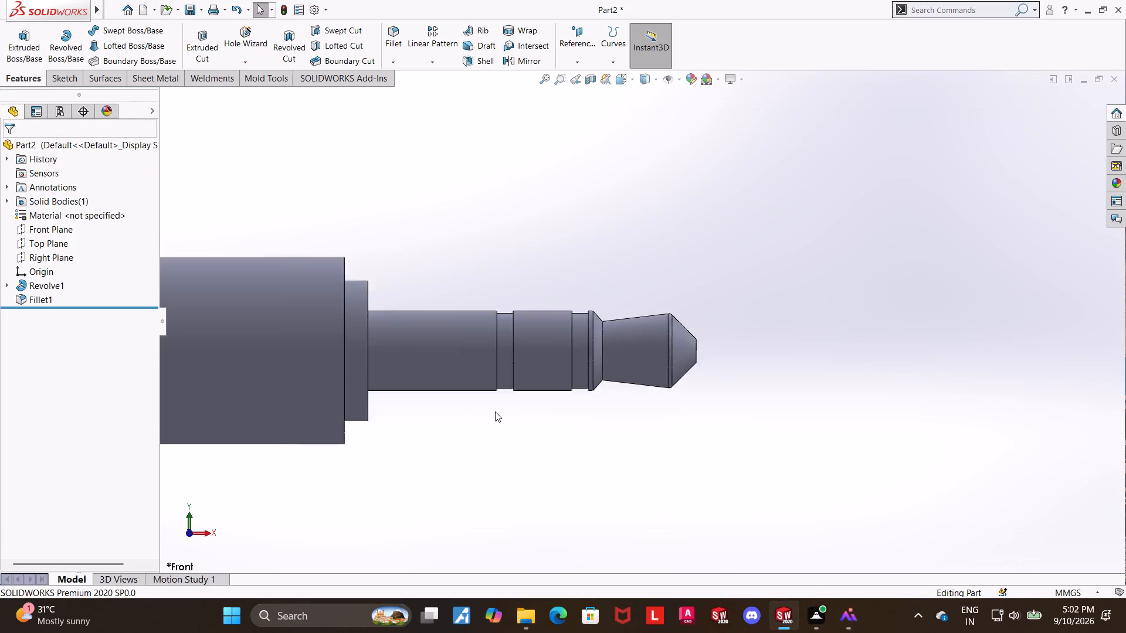
scroll(495, 411, "up", 3)
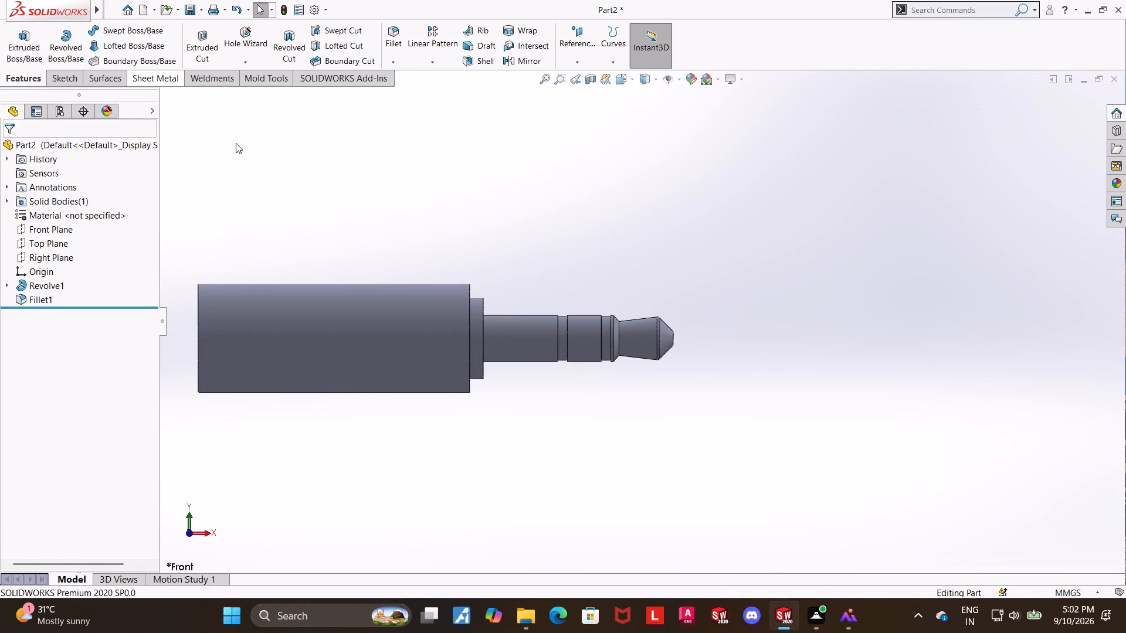
Save the part in the Downloads folder under the name headphone jack, without replacing the existing Part2 file.
left_click(106, 10)
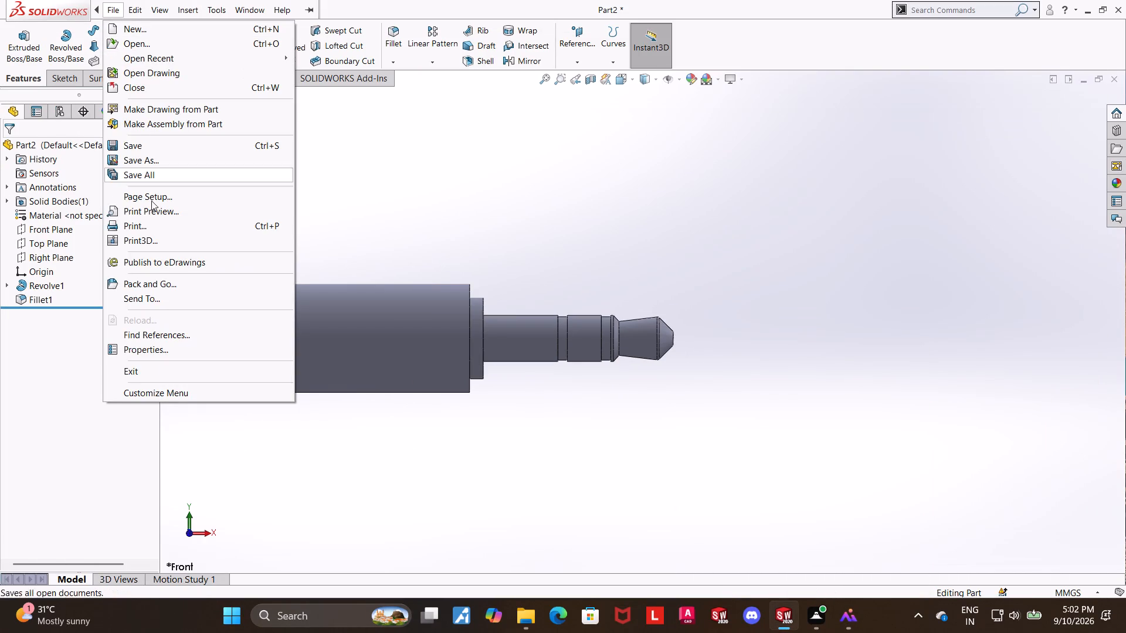
left_click(147, 163)
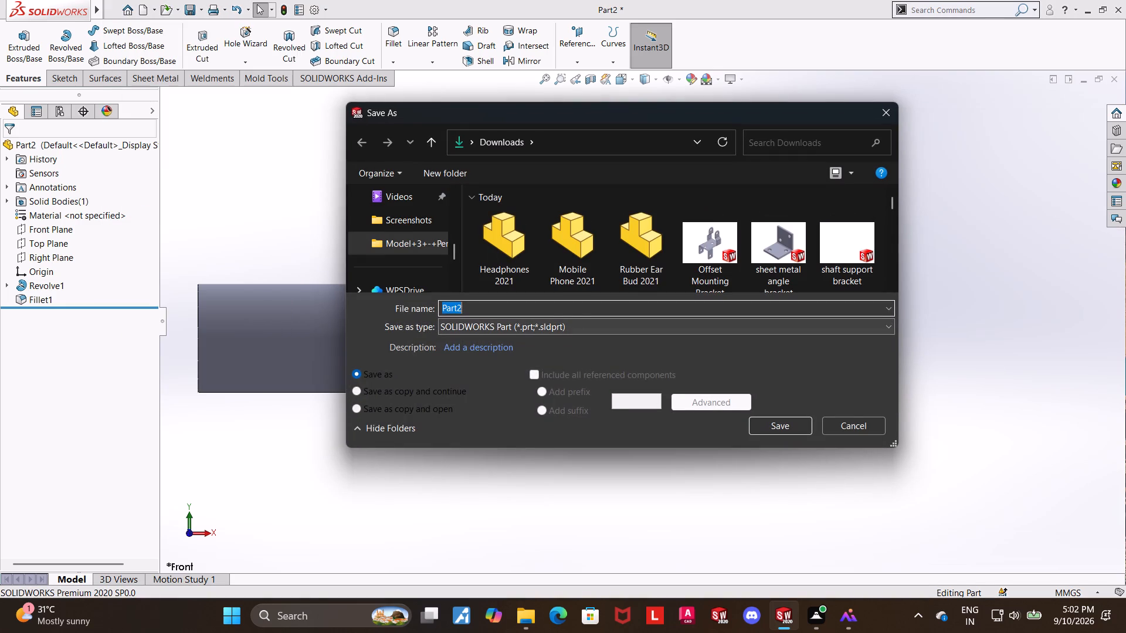
scroll(401, 261, "down", 1)
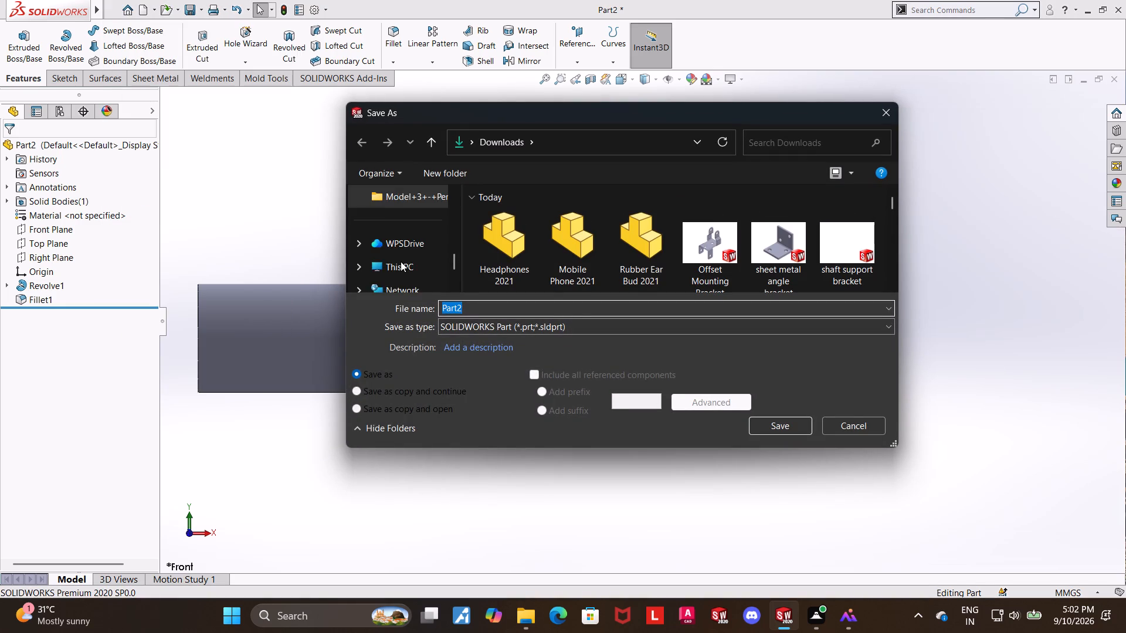
scroll(401, 261, "up", 3)
left_click(409, 200)
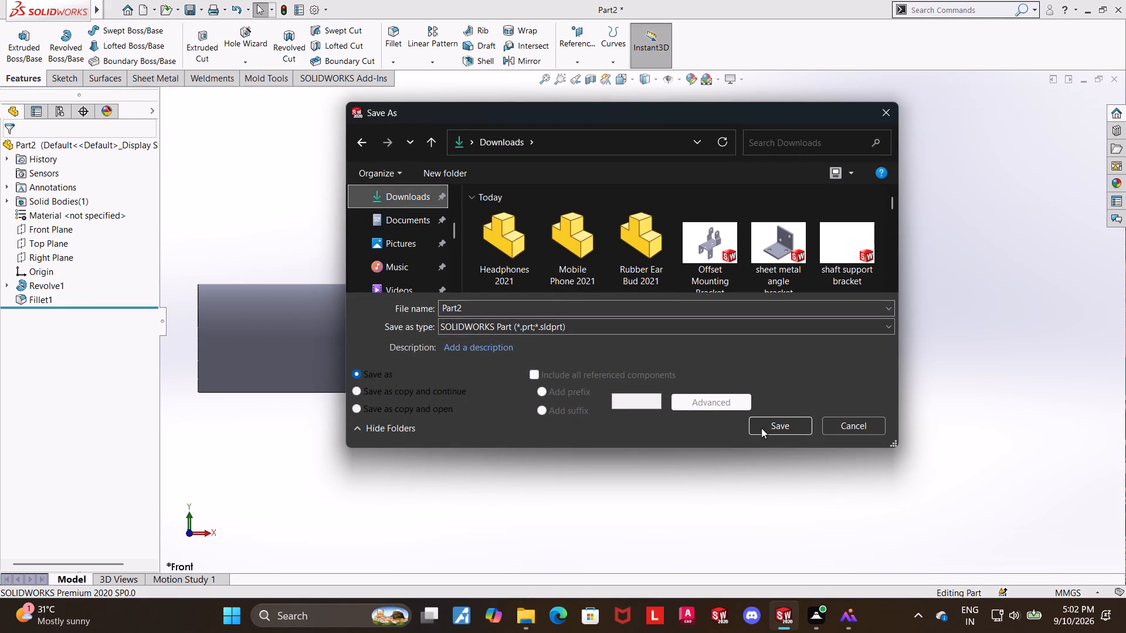
left_click(767, 428)
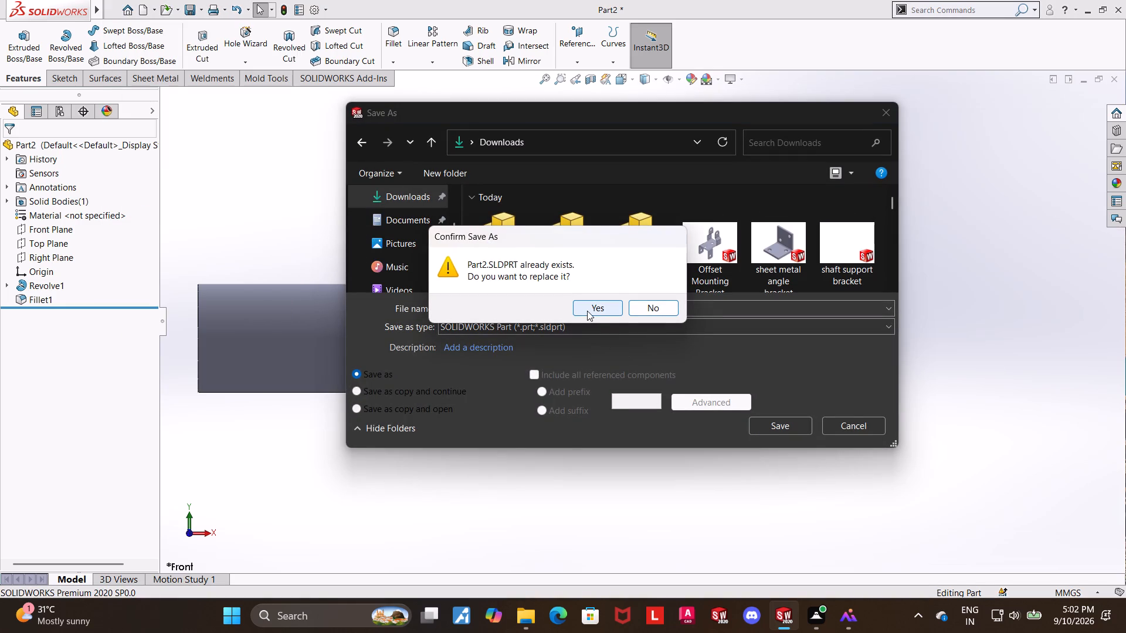
left_click(645, 315)
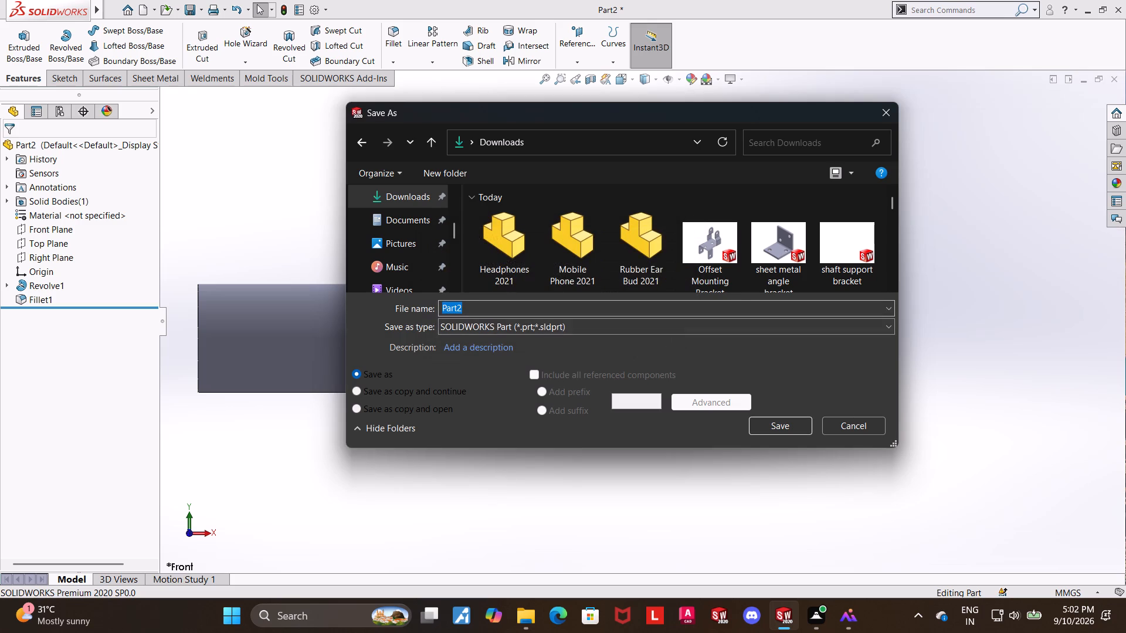
type("headphone jack")
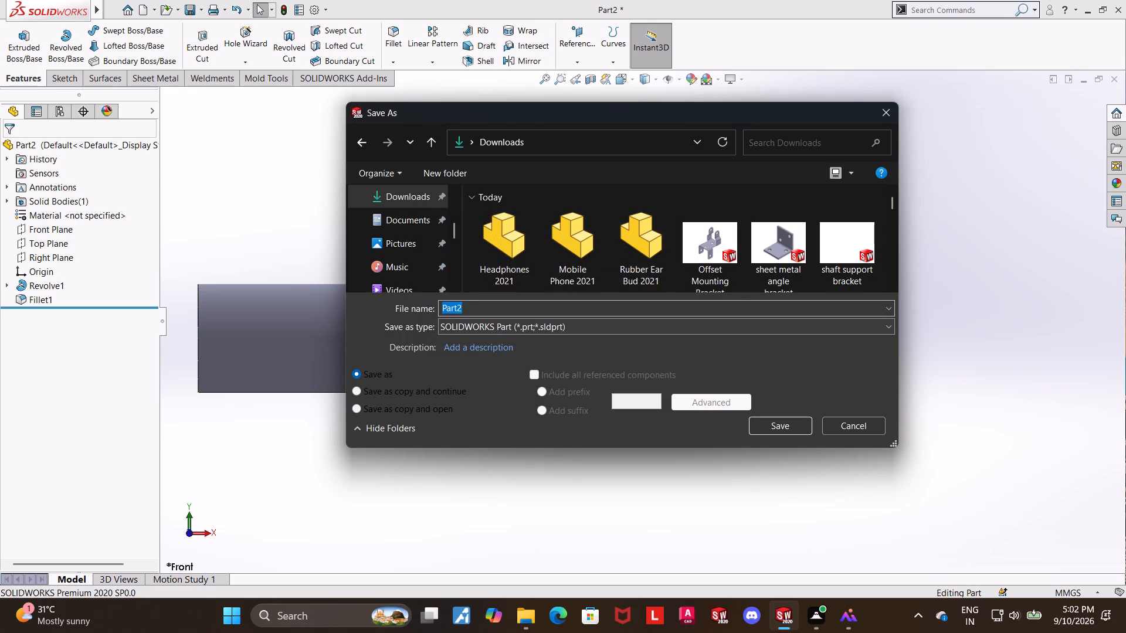